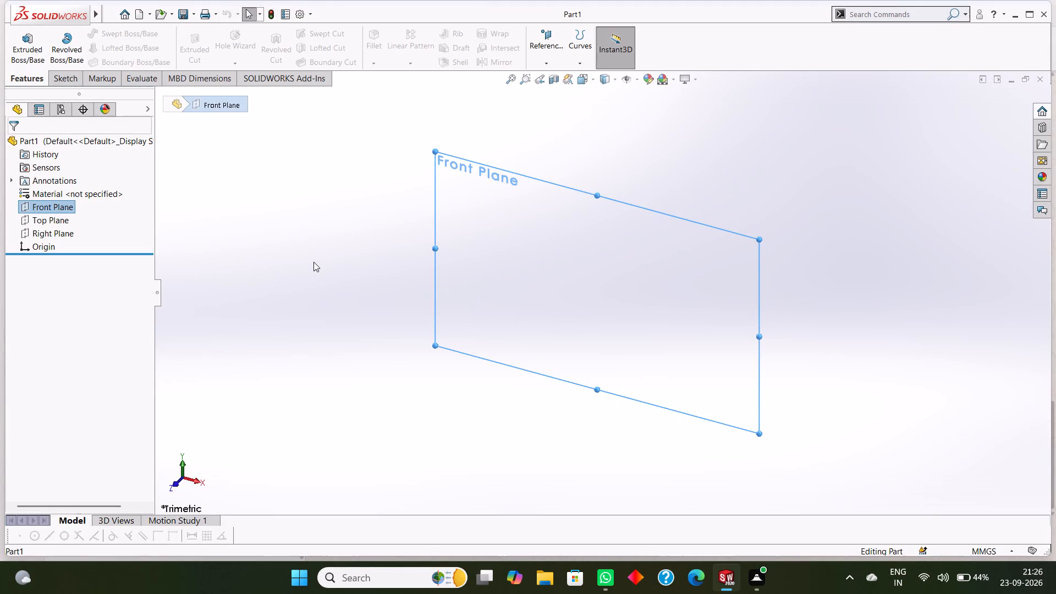
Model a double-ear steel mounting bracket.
Start a sketch on the Front Plane and draw a 48 mm vertical line upward from the origin.
{"action": "left_click", "coordinate": [68, 82]}
{"action": "left_click", "coordinate": [103, 32]}
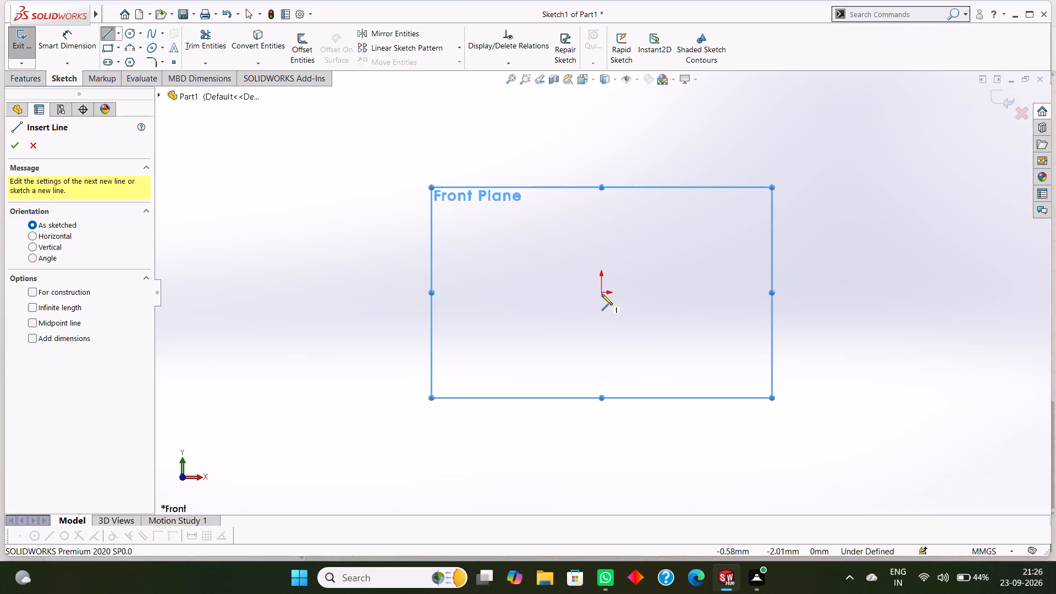
{"action": "left_click", "coordinate": [602, 294]}
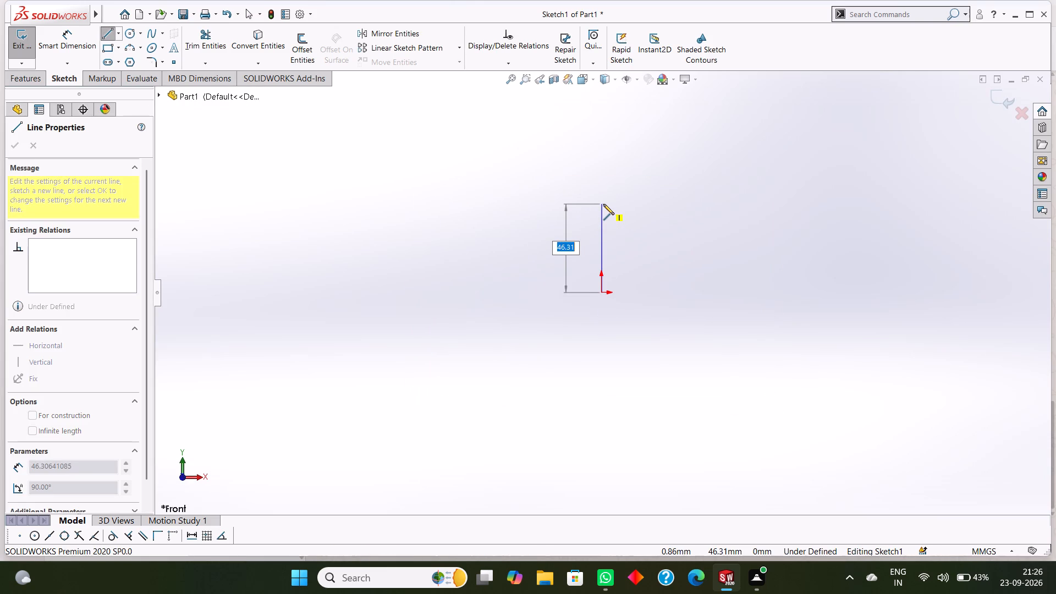
{"action": "type", "text": "48"}
{"action": "key", "text": "Return"}
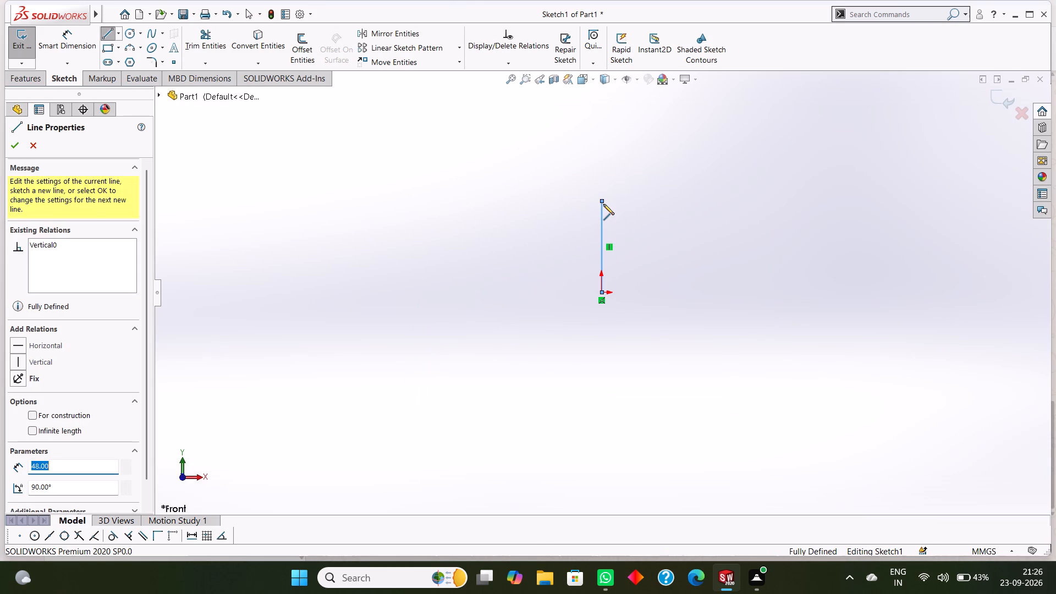
{"action": "right_click", "coordinate": [553, 201]}
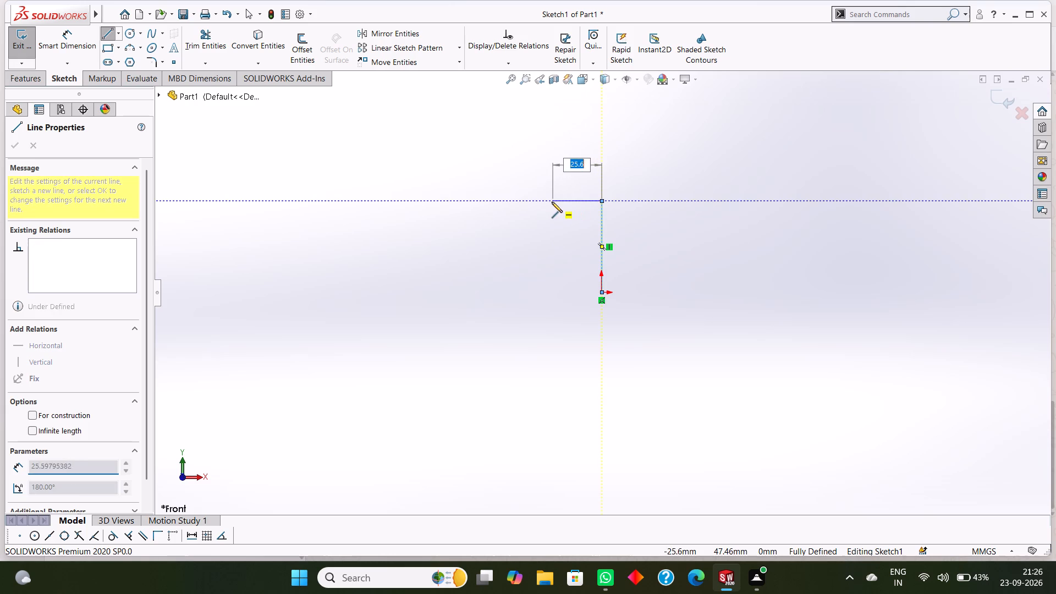
{"action": "left_click", "coordinate": [568, 214]}
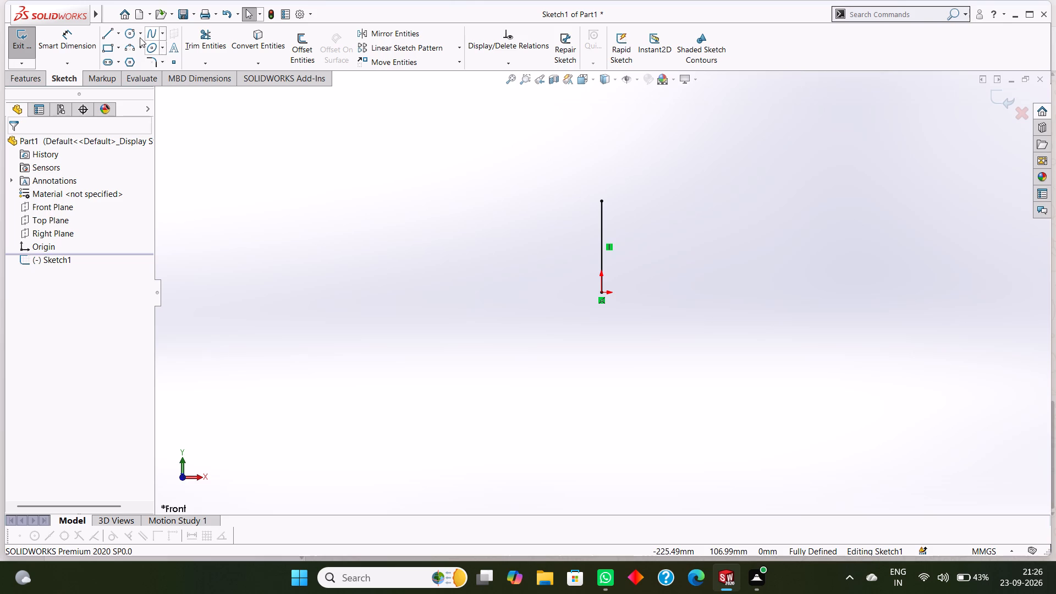
Draw two end-to-end horizontal centerlines, 63 mm and 36 mm long, extending in +X from the vertical line's midpoint.
{"action": "left_click", "coordinate": [119, 35]}
{"action": "left_click", "coordinate": [135, 56]}
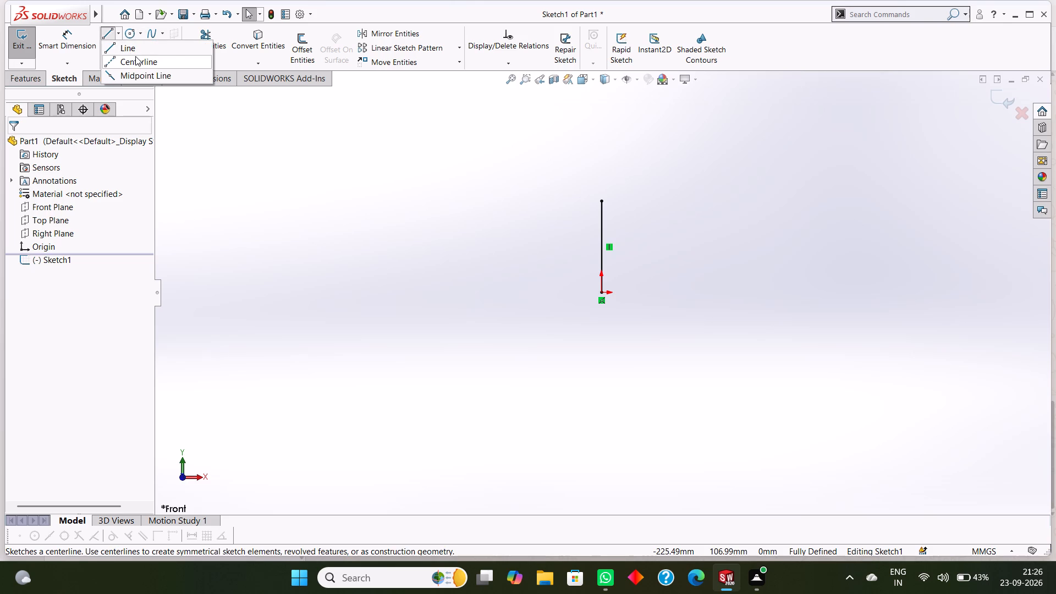
{"action": "left_click", "coordinate": [602, 248]}
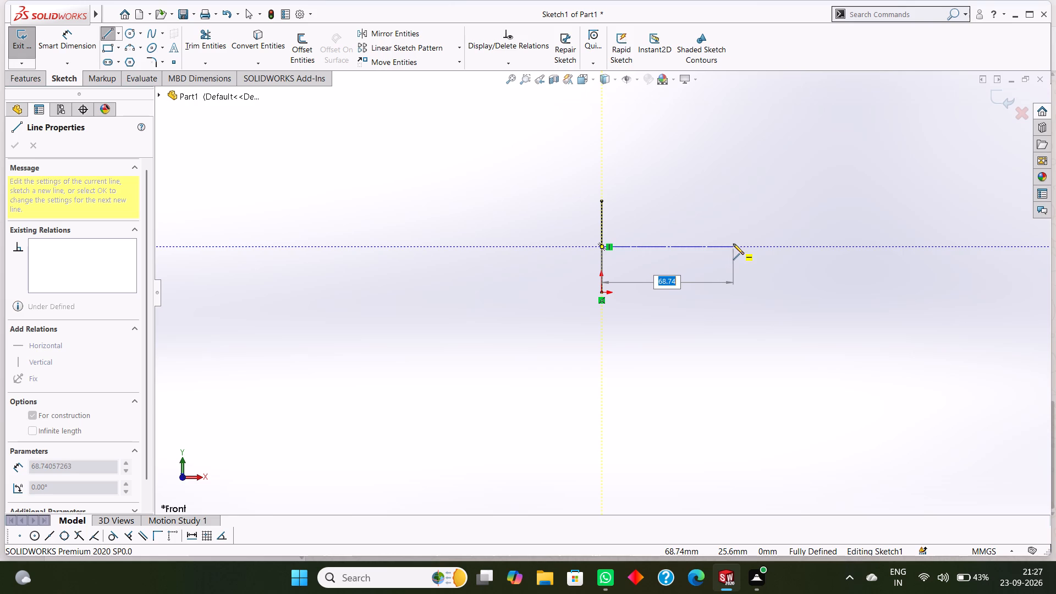
{"action": "type", "text": "63"}
{"action": "key", "text": "Return"}
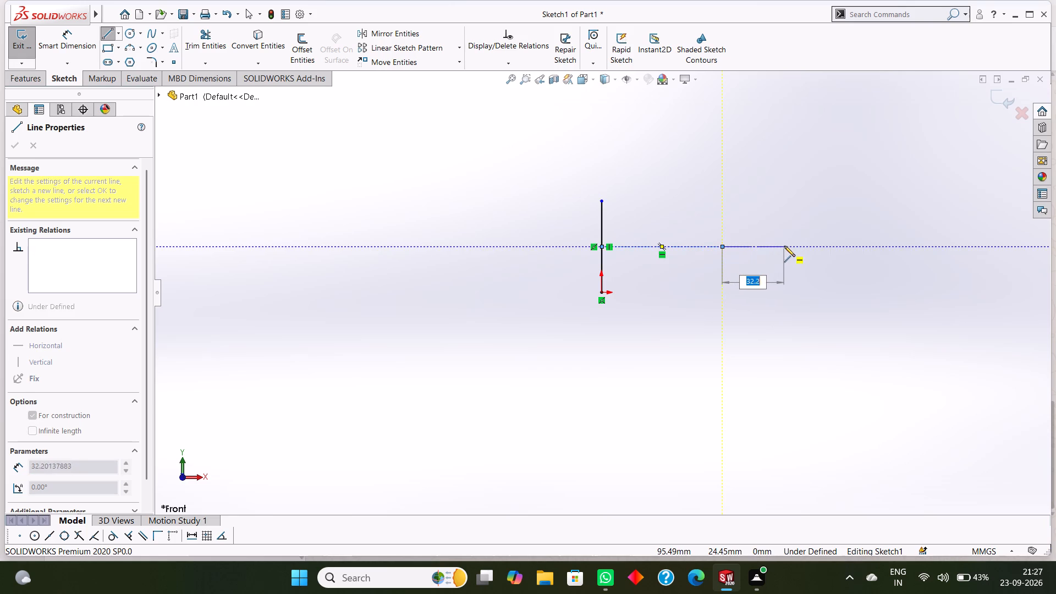
{"action": "type", "text": "36"}
{"action": "key", "text": "Return"}
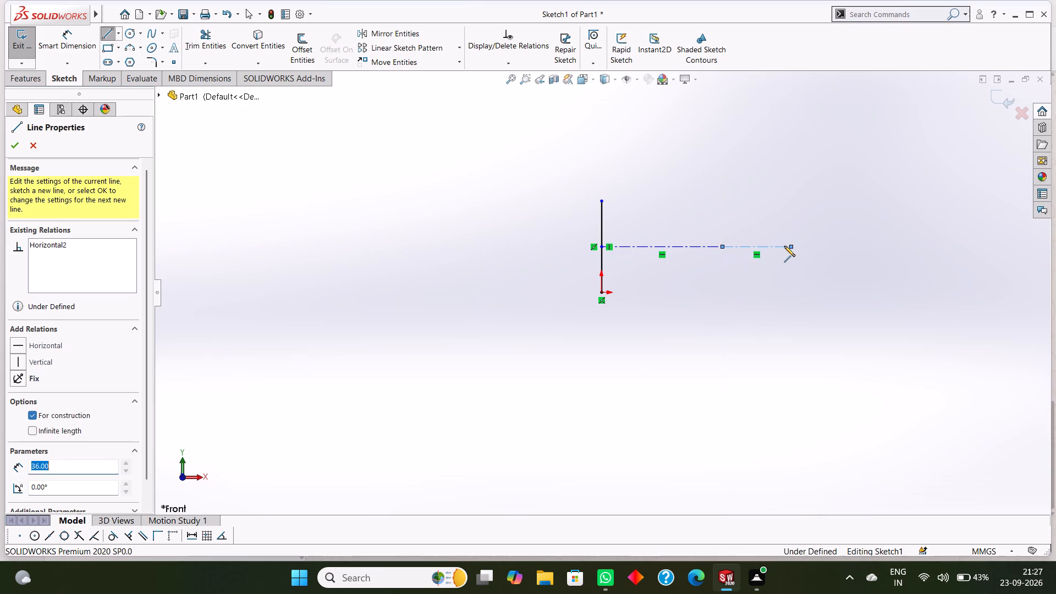
{"action": "right_click", "coordinate": [802, 322]}
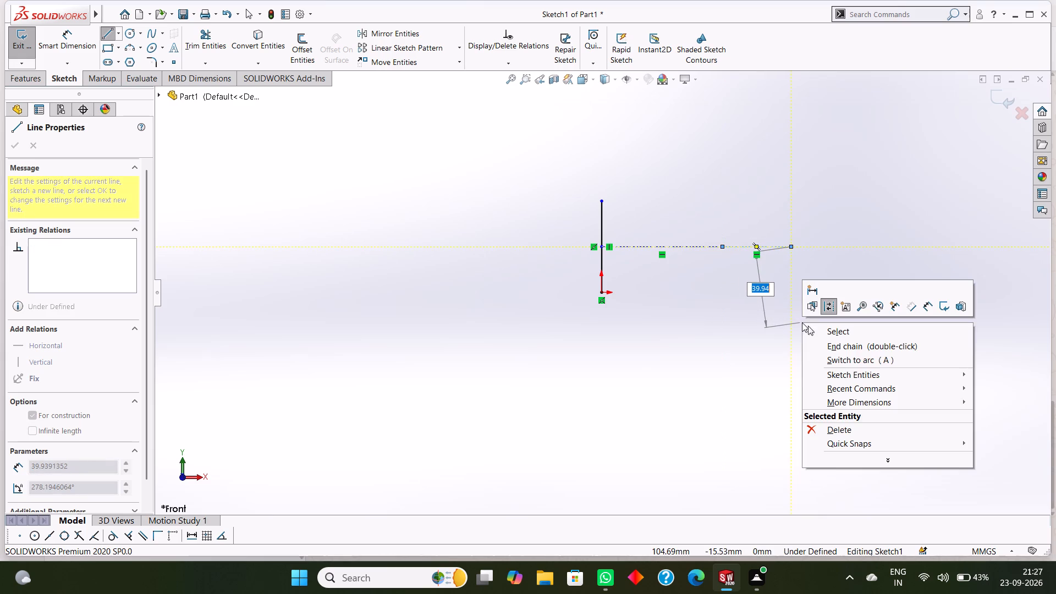
{"action": "left_click", "coordinate": [835, 427]}
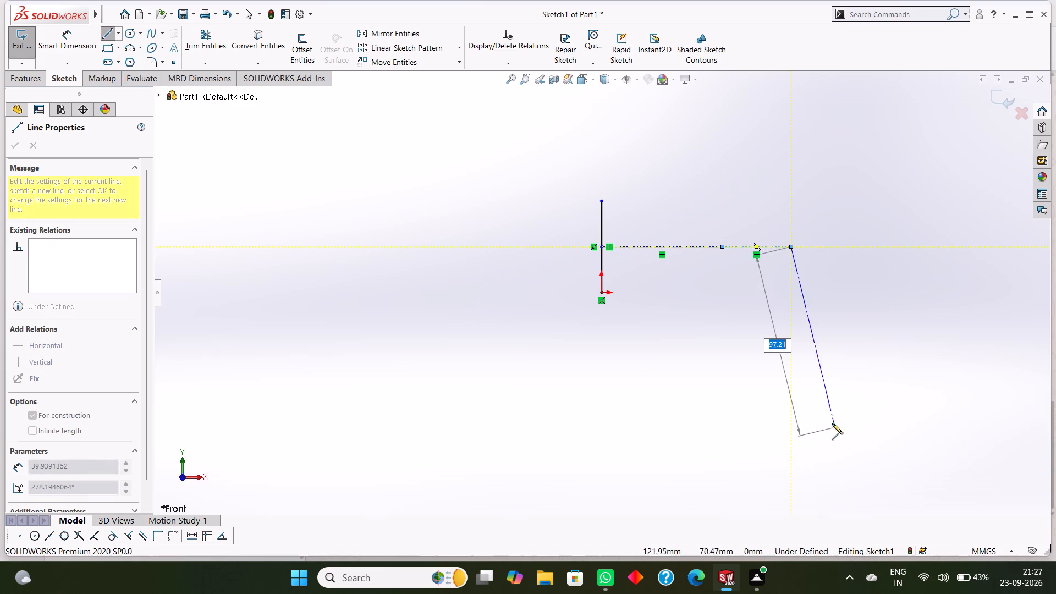
{"action": "right_click", "coordinate": [822, 348]}
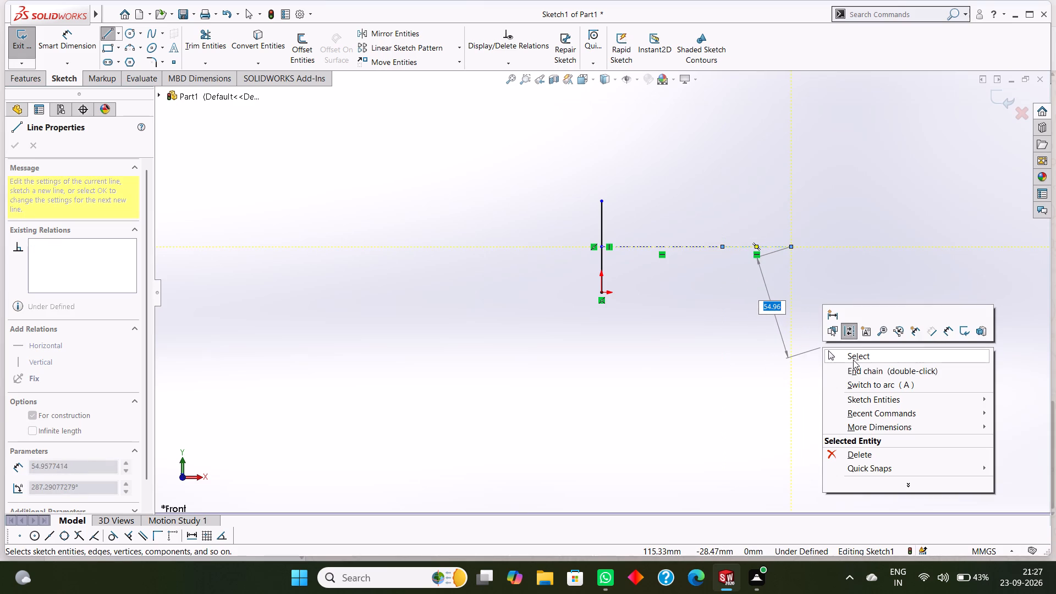
{"action": "left_click", "coordinate": [853, 360]}
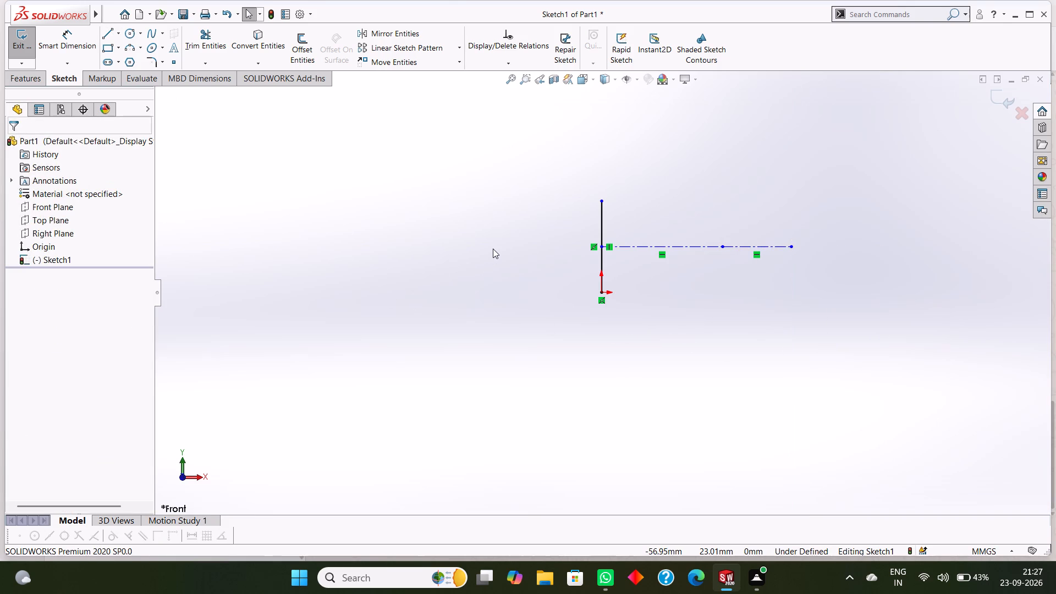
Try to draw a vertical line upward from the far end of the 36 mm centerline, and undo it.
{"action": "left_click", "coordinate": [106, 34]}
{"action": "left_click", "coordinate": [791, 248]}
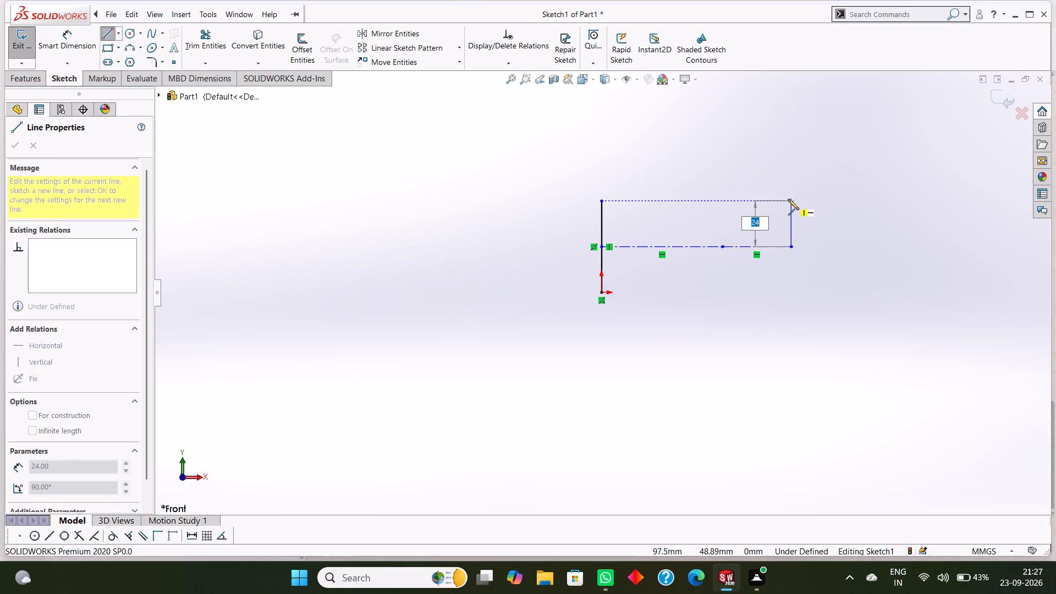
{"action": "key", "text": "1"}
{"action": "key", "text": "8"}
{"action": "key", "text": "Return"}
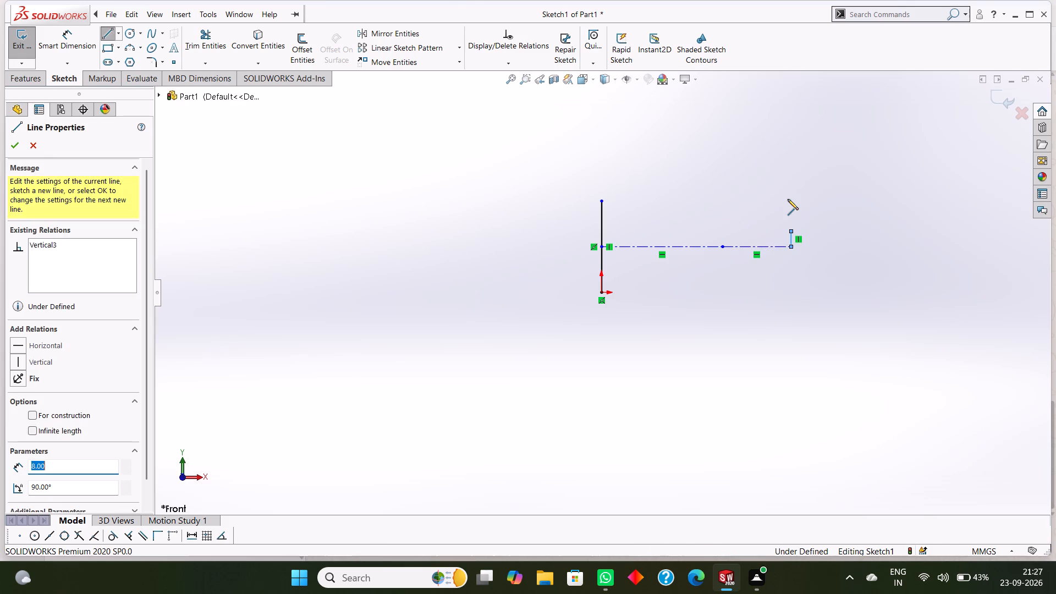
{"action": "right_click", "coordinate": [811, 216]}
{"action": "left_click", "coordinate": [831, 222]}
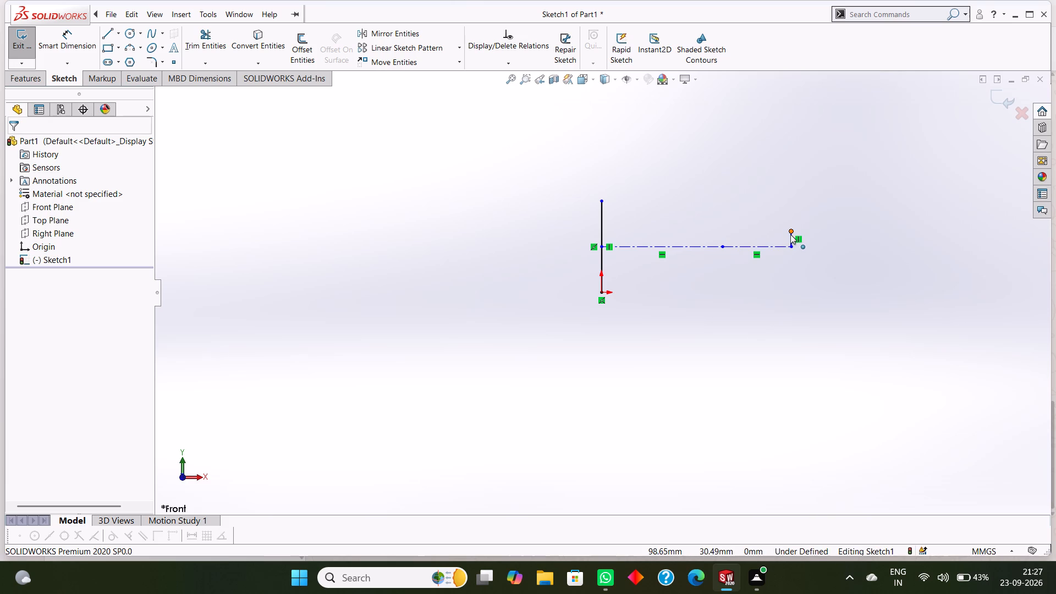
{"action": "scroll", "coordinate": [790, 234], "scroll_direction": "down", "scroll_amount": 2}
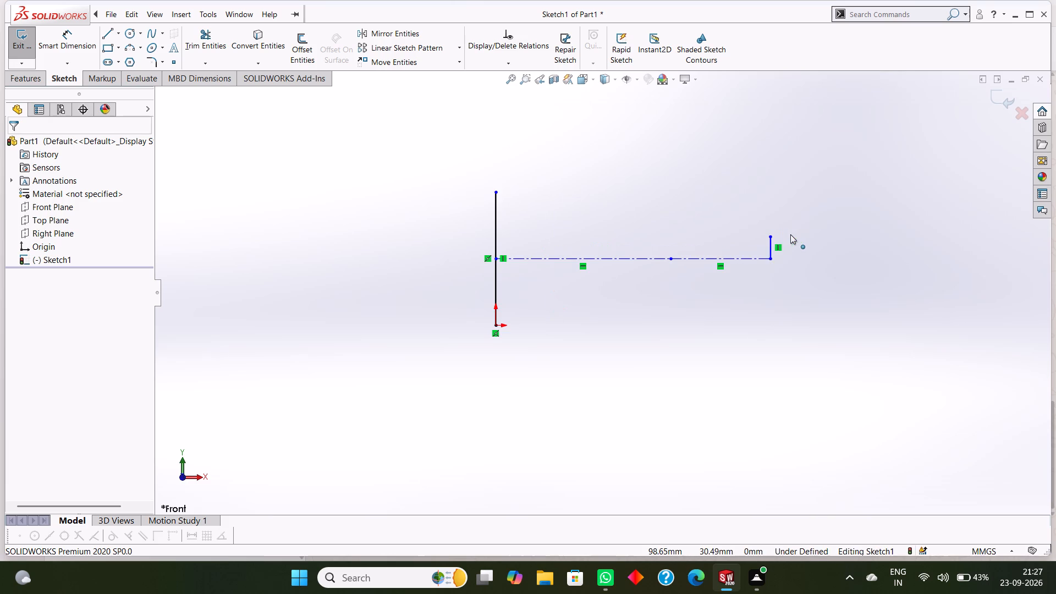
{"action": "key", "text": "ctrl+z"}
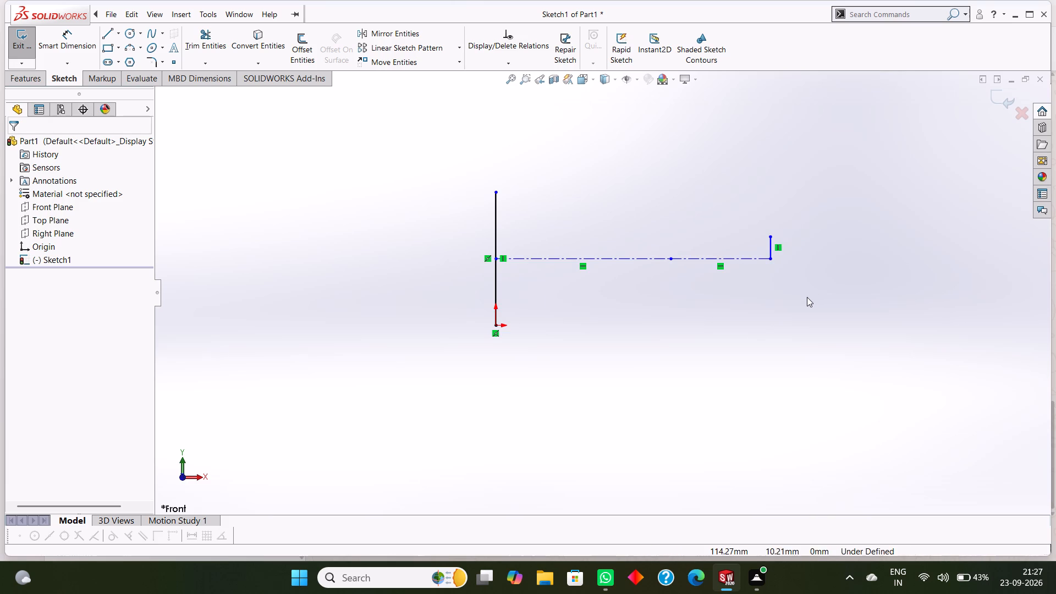
Draw an 18 mm vertical solid line upward from the far end of the 36 mm centerline.
{"action": "left_click", "coordinate": [116, 31]}
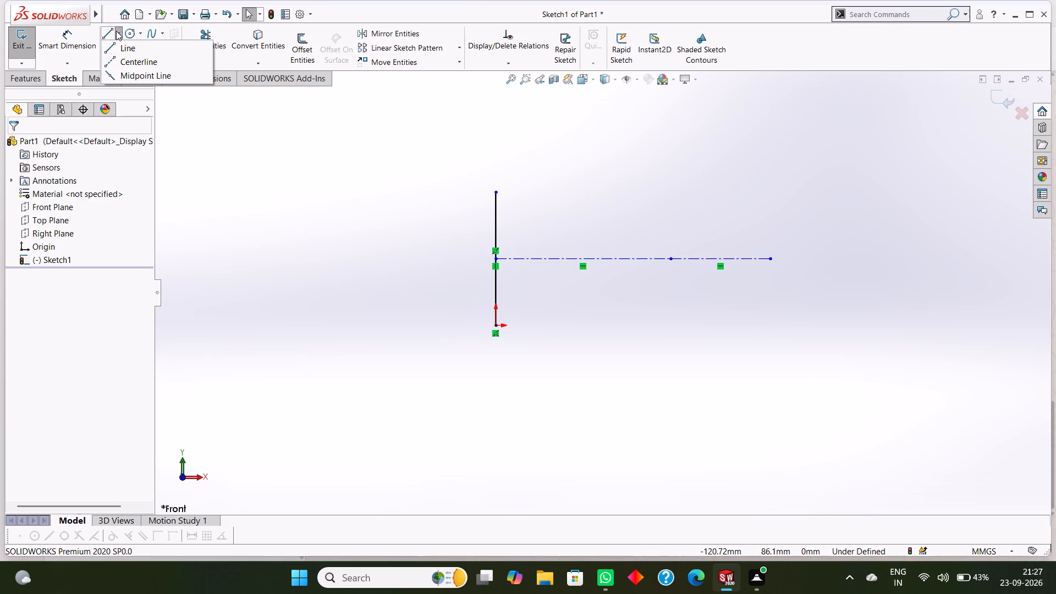
{"action": "left_click", "coordinate": [124, 50]}
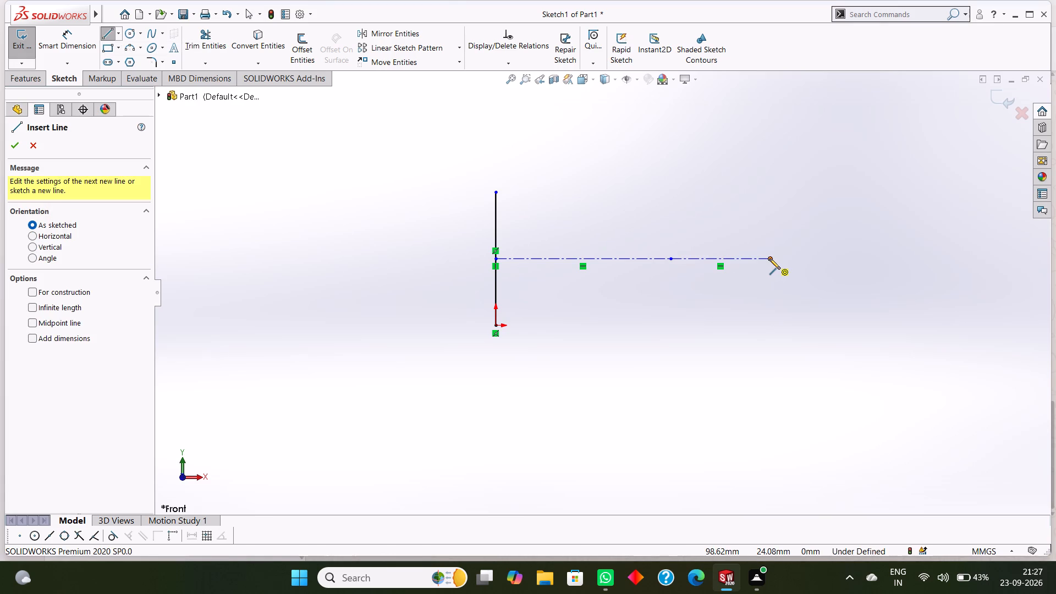
{"action": "left_click", "coordinate": [769, 258]}
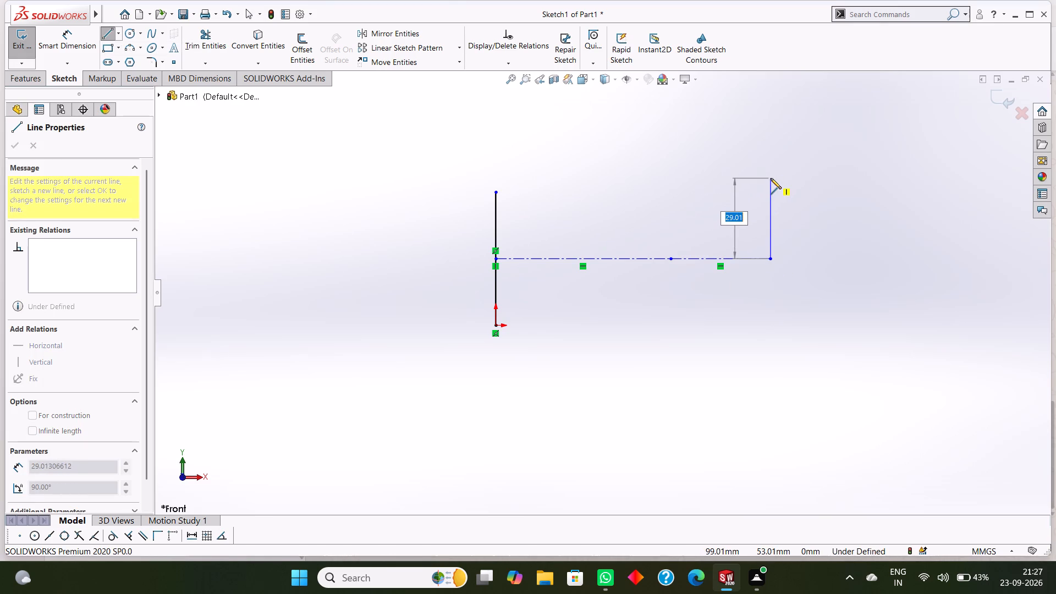
{"action": "type", "text": "18"}
{"action": "key", "text": "Return"}
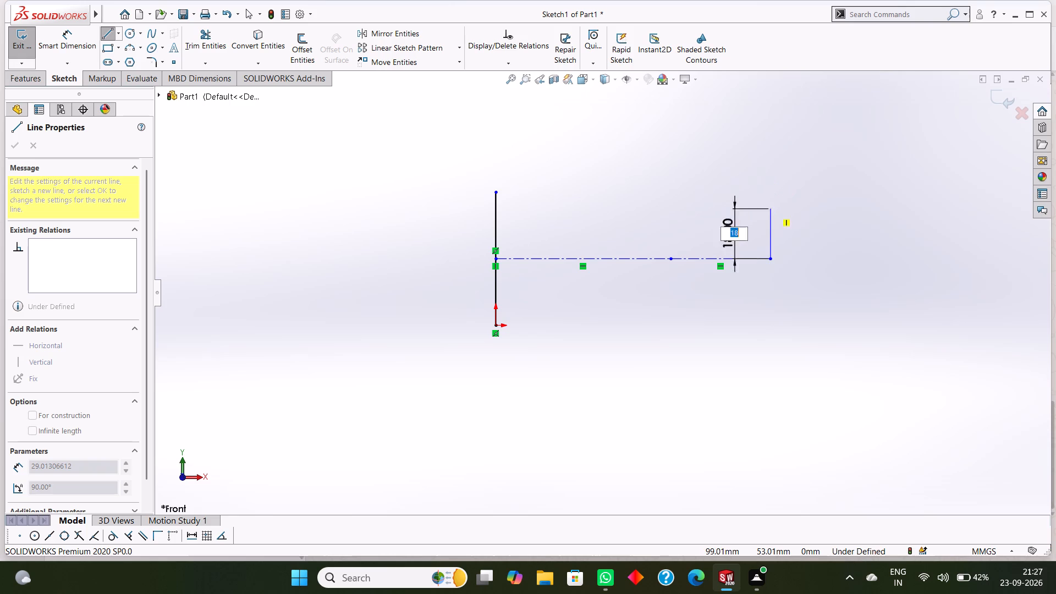
{"action": "right_click", "coordinate": [834, 202]}
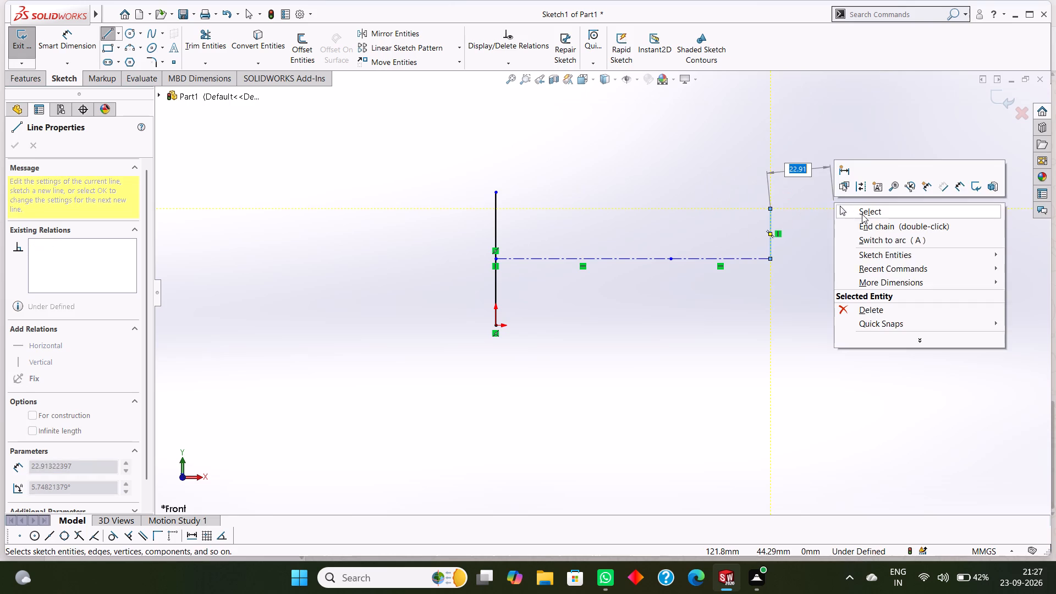
{"action": "left_click", "coordinate": [861, 214]}
Draw an 18 mm vertical solid line downward from the same far end of the 36 mm centerline.
{"action": "left_click", "coordinate": [109, 26]}
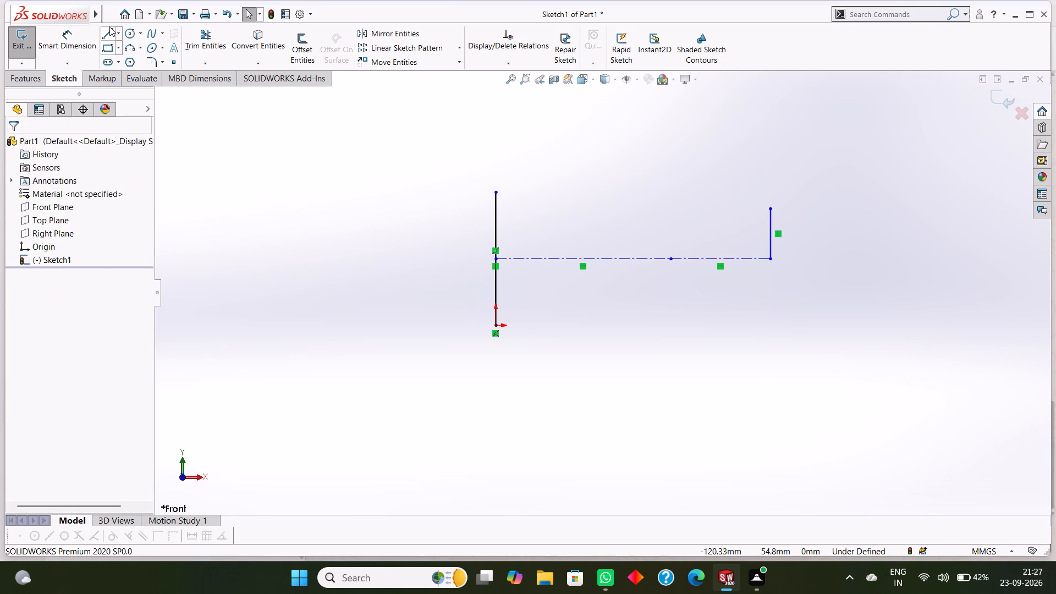
{"action": "left_click", "coordinate": [770, 257]}
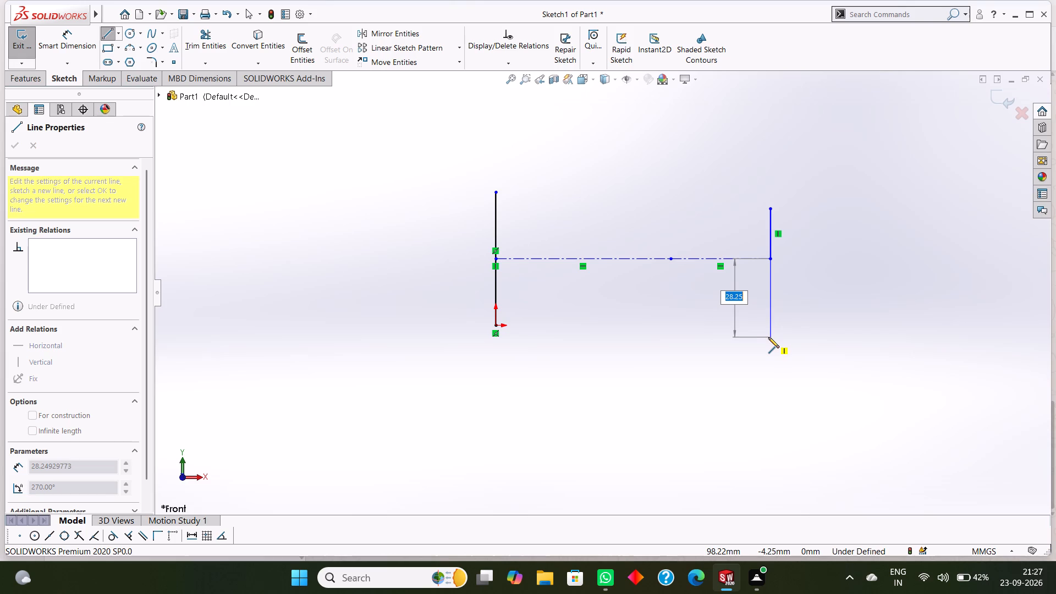
{"action": "type", "text": "18"}
{"action": "key", "text": "Return"}
{"action": "right_click", "coordinate": [833, 320]}
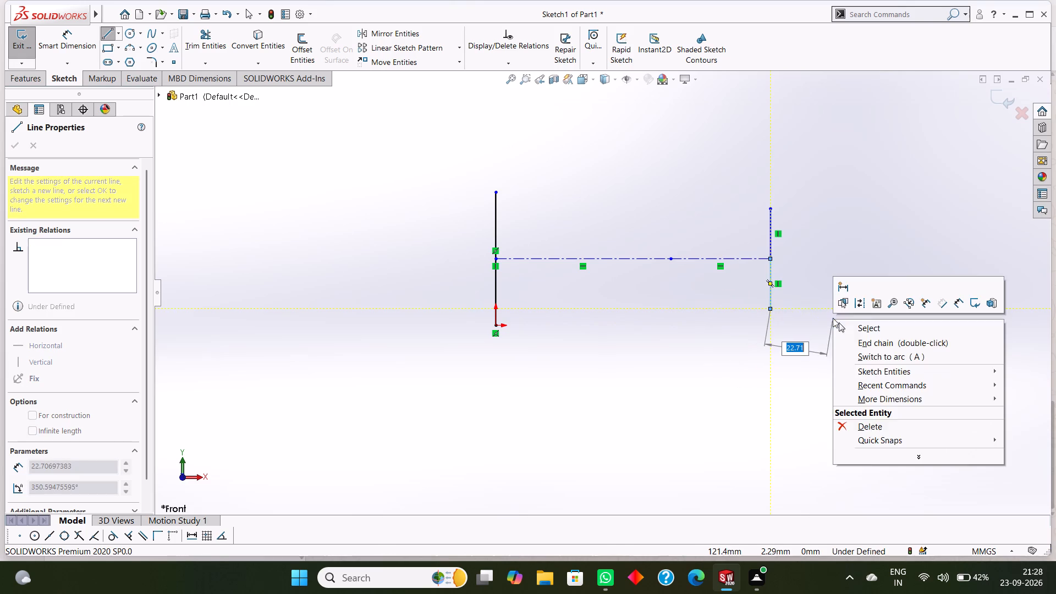
{"action": "left_click", "coordinate": [860, 328]}
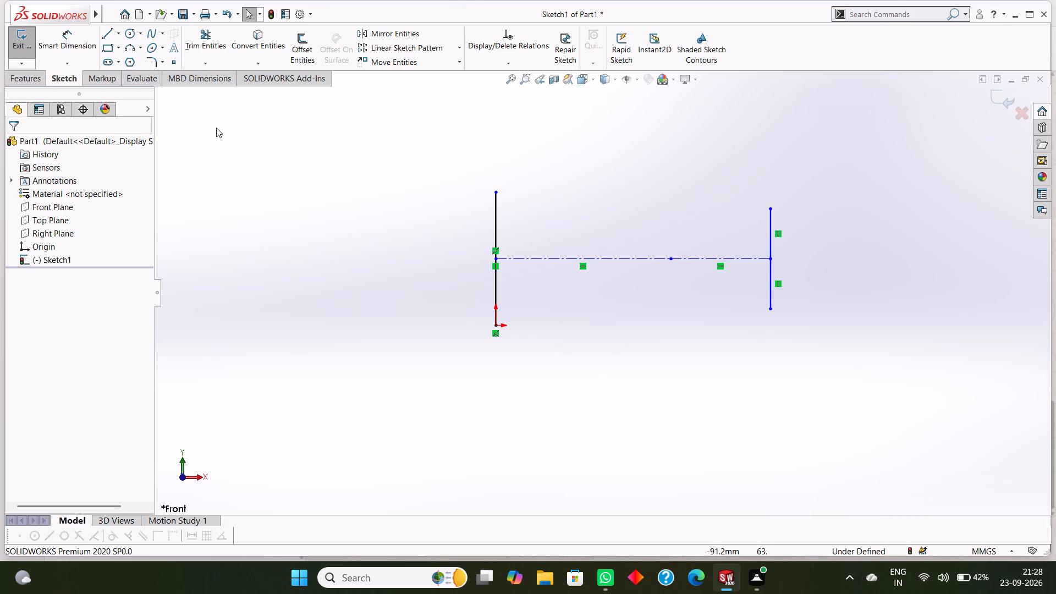
Draw a 34 mm vertical centerline upward from the point where the two horizontal centerlines meet.
{"action": "left_click", "coordinate": [122, 30]}
{"action": "left_click", "coordinate": [128, 61]}
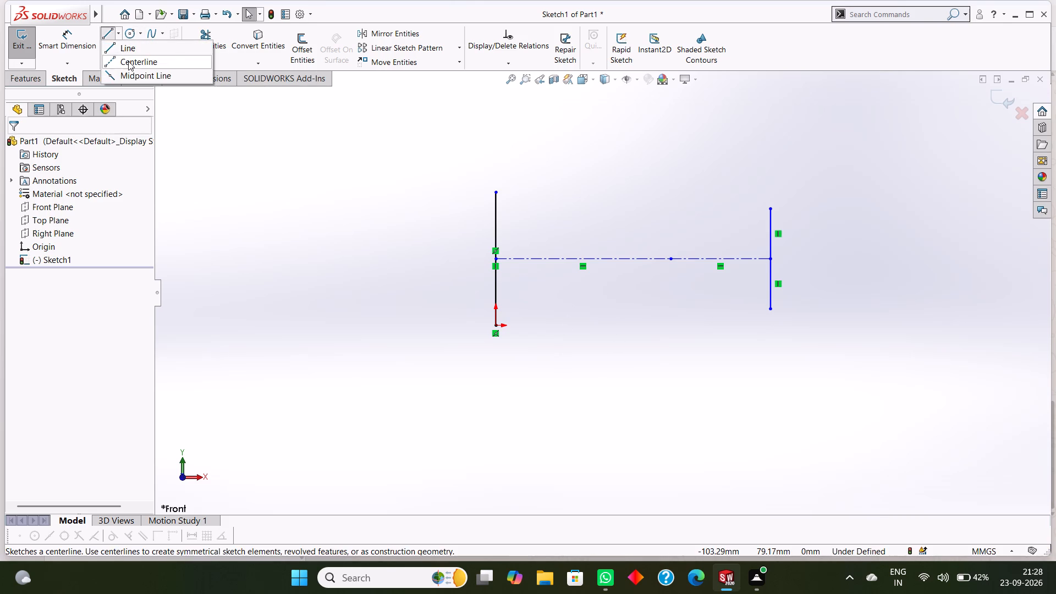
{"action": "left_click", "coordinate": [672, 258]}
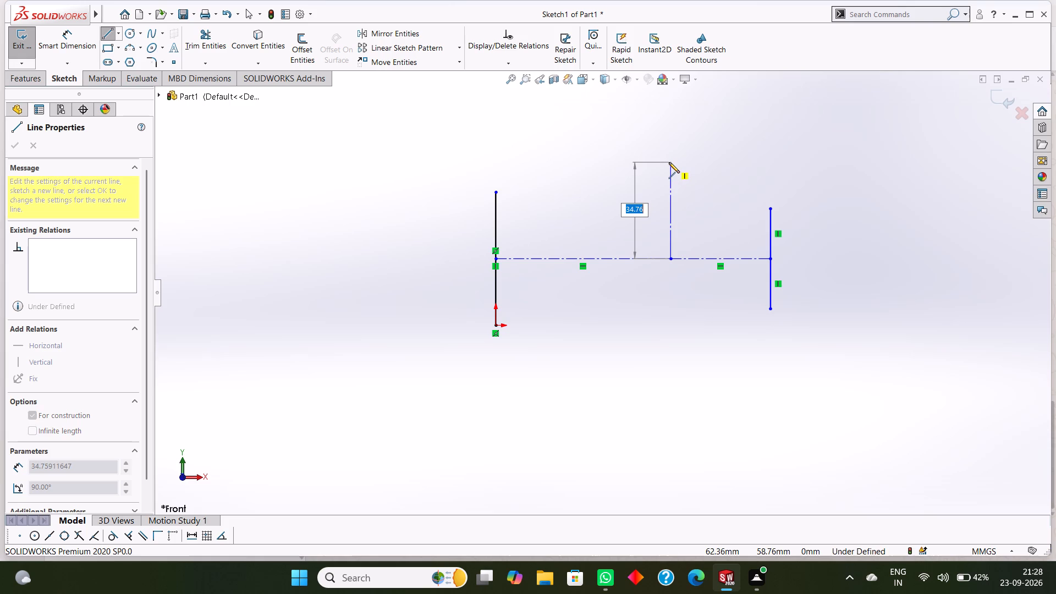
{"action": "type", "text": "34"}
{"action": "key", "text": "Return"}
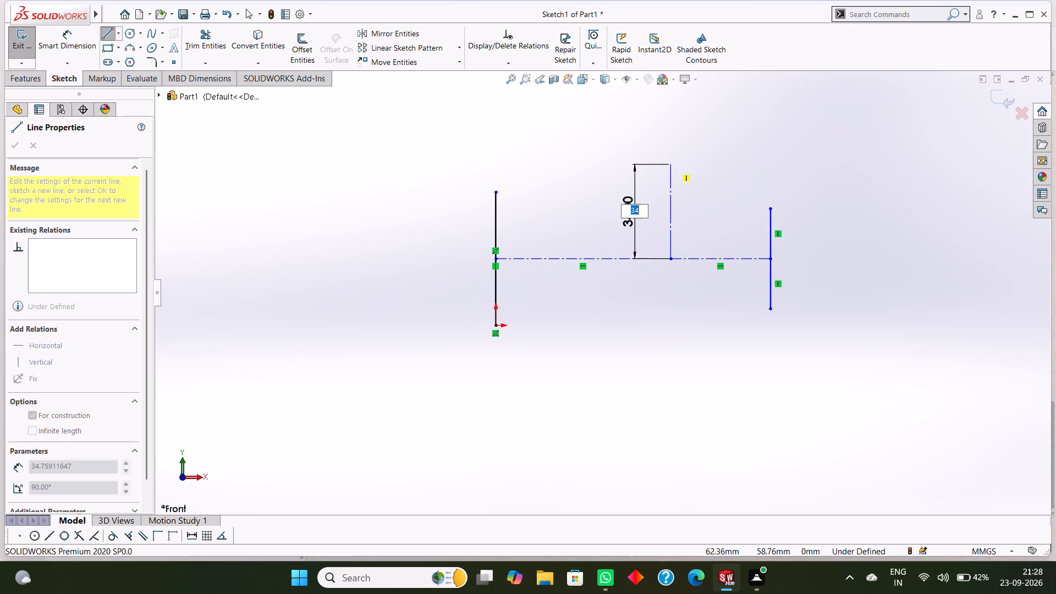
{"action": "right_click", "coordinate": [722, 157]}
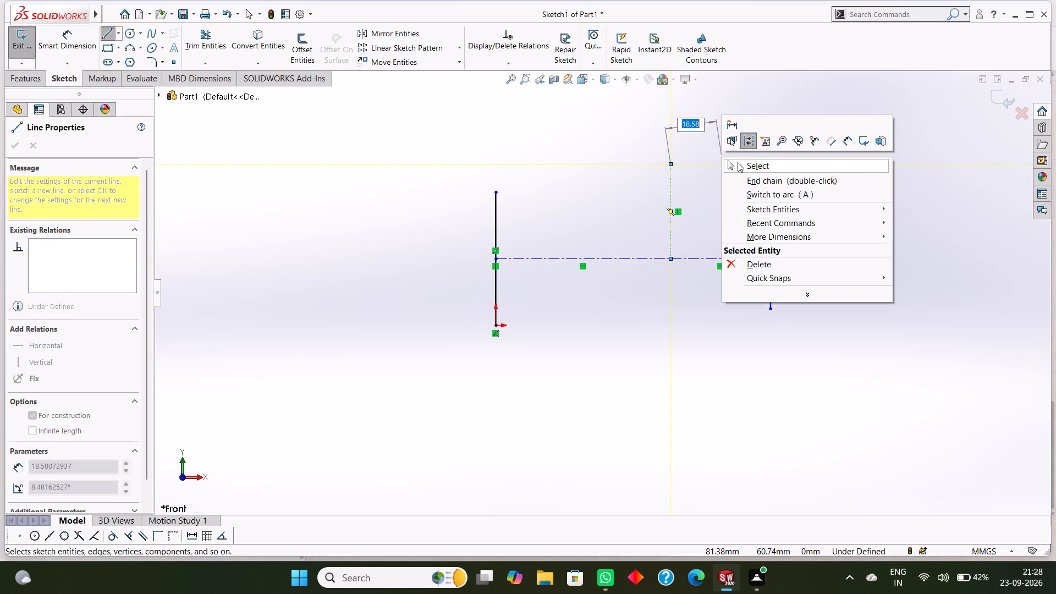
{"action": "left_click", "coordinate": [738, 162]}
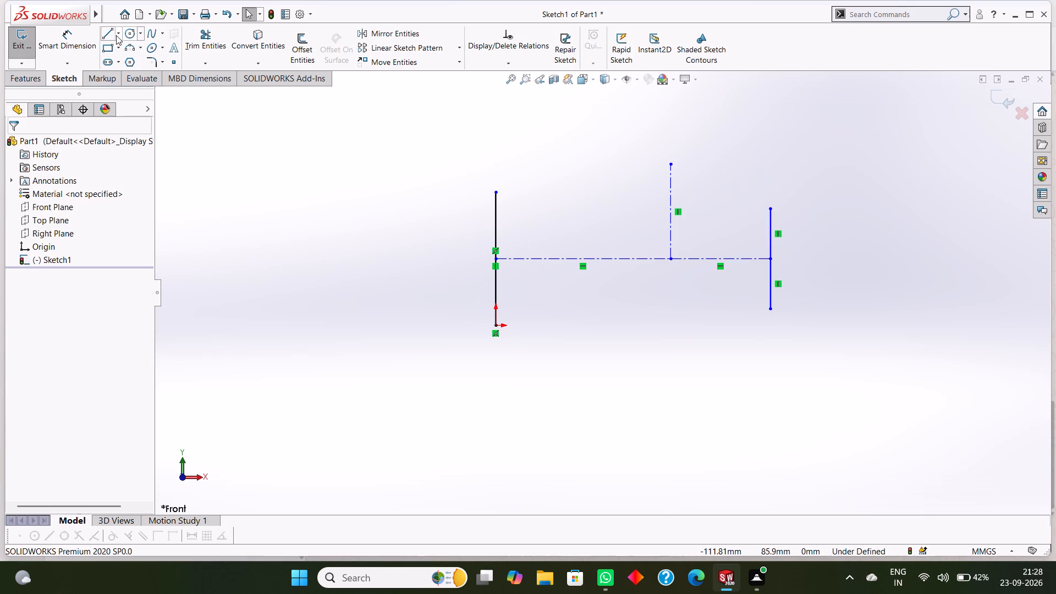
Draw a 34 mm vertical centerline downward from the point where the two horizontal centerlines meet.
{"action": "left_click", "coordinate": [116, 35]}
{"action": "left_click", "coordinate": [126, 62]}
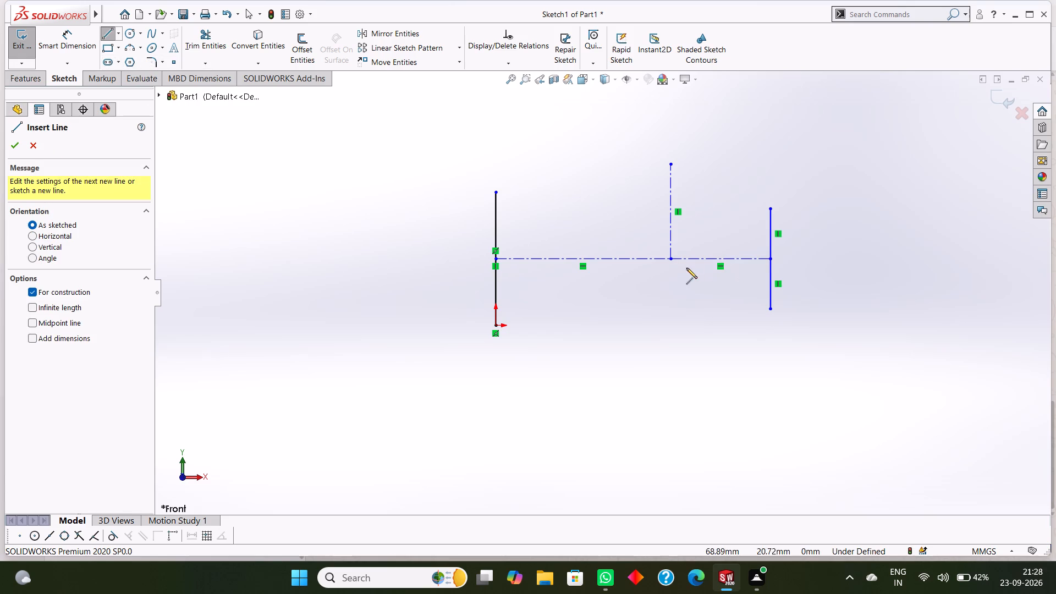
{"action": "left_click", "coordinate": [672, 257]}
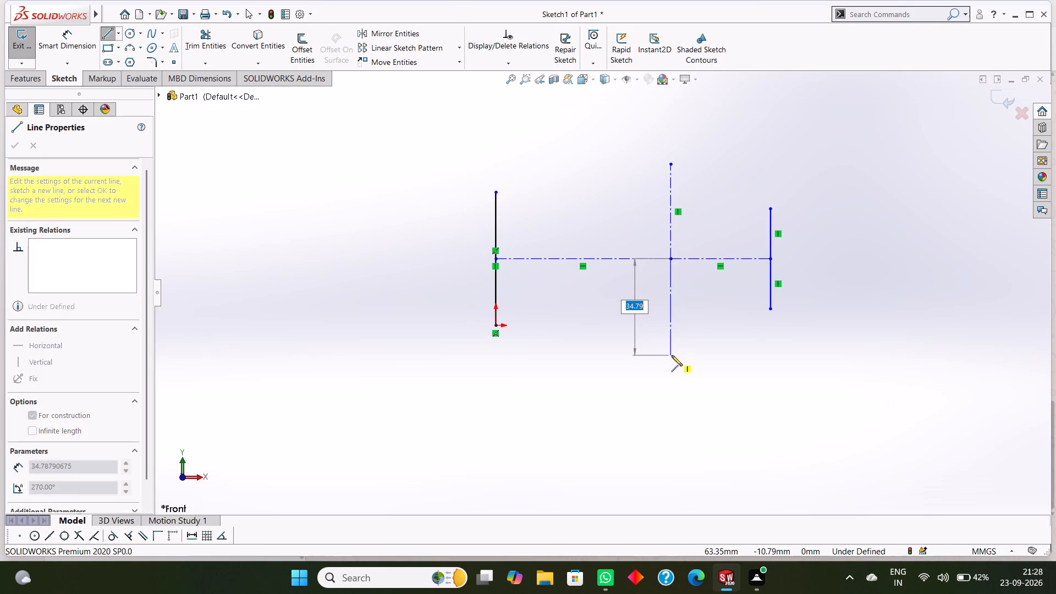
{"action": "type", "text": "34"}
{"action": "key", "text": "Return"}
{"action": "right_click", "coordinate": [721, 380]}
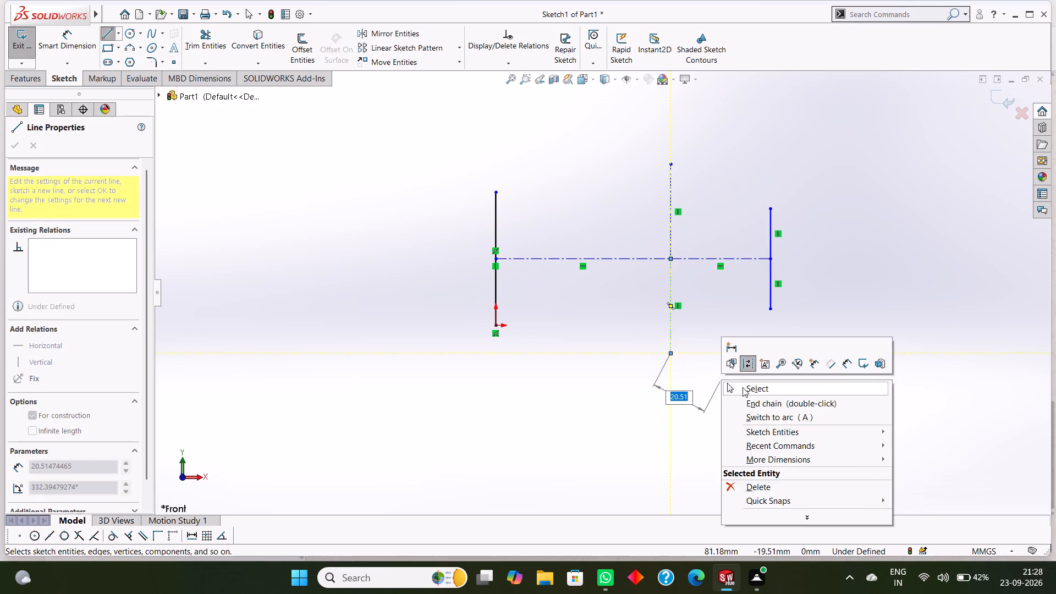
{"action": "left_click", "coordinate": [746, 388]}
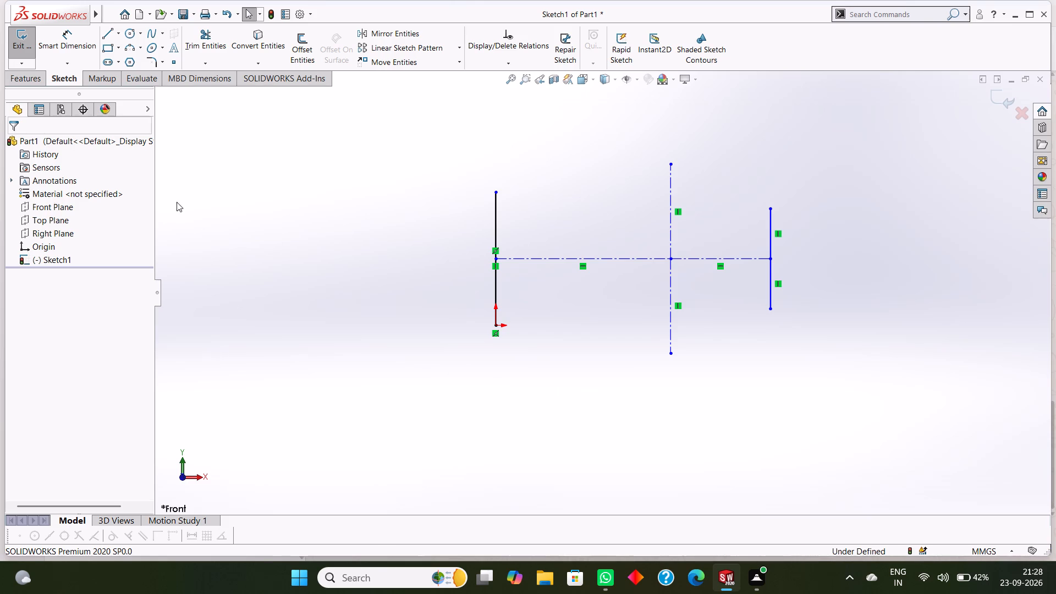
Draw a circle of 8 mm radius centred on the upper end of the vertical centerline.
{"action": "left_click", "coordinate": [129, 34]}
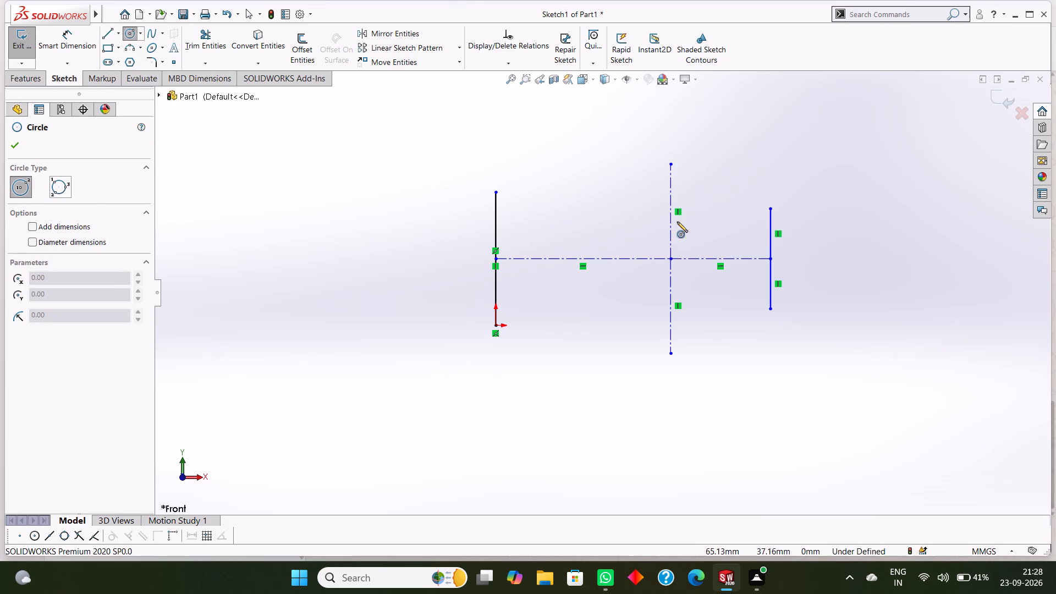
{"action": "left_click", "coordinate": [670, 166]}
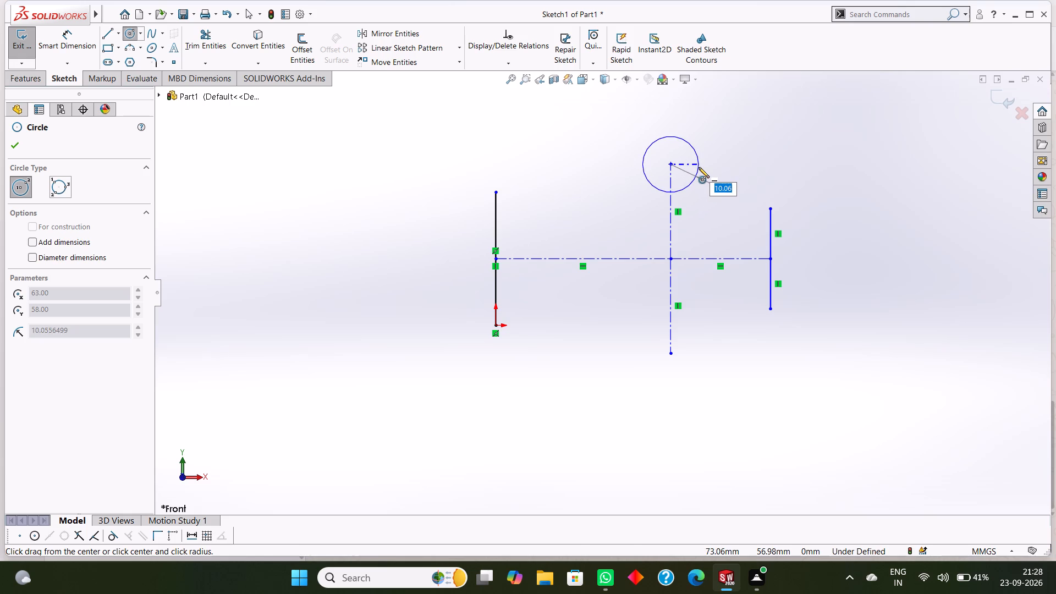
{"action": "key", "text": "8"}
{"action": "key", "text": "Return"}
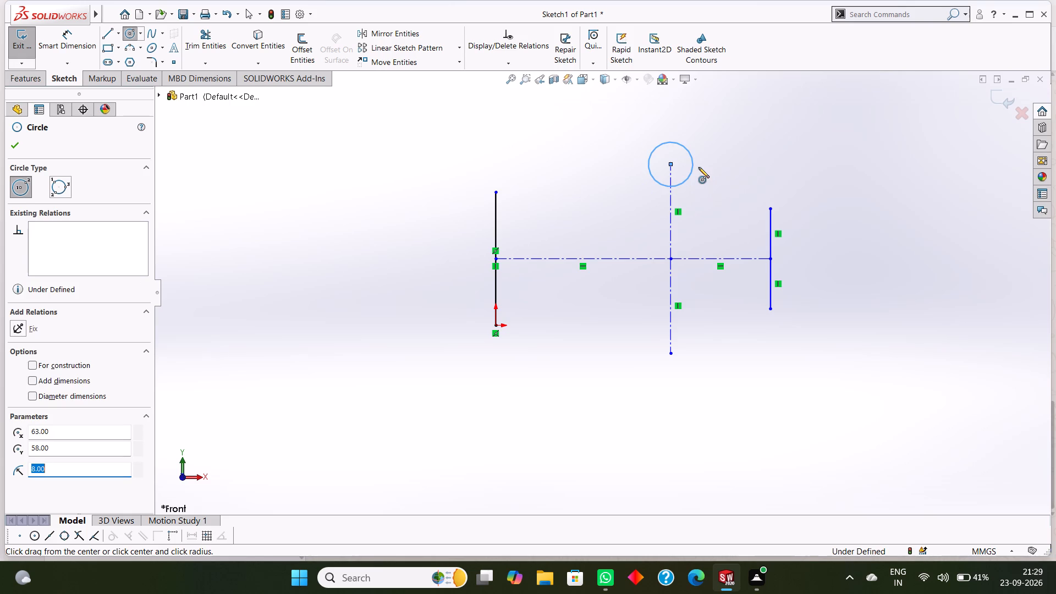
Draw a larger concentric circle of about 16 mm radius around the 8 mm radius circle.
{"action": "left_click", "coordinate": [670, 162]}
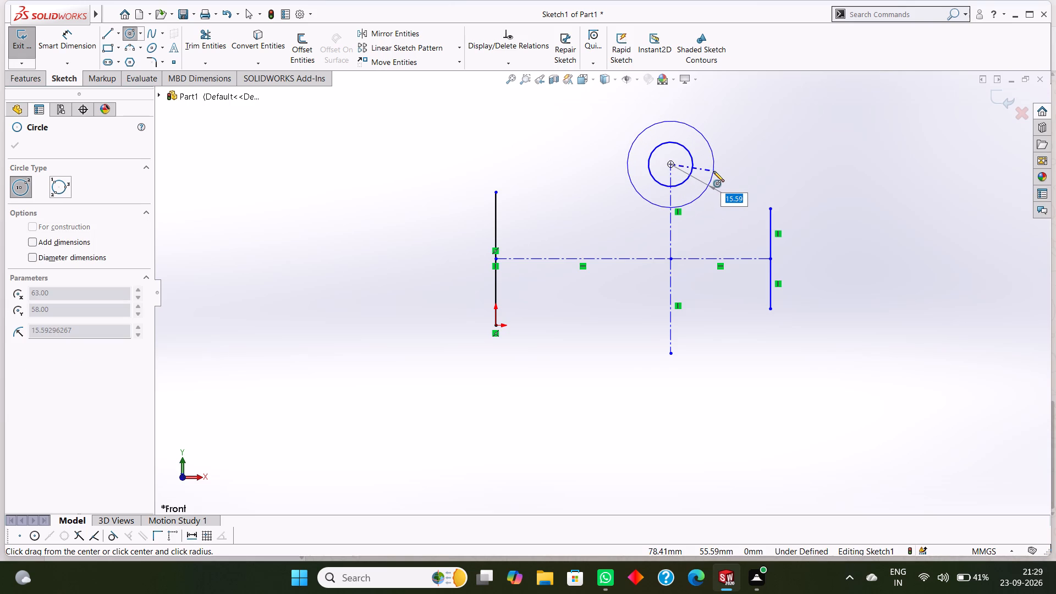
{"action": "type", "text": "18"}
{"action": "key", "text": "Return"}
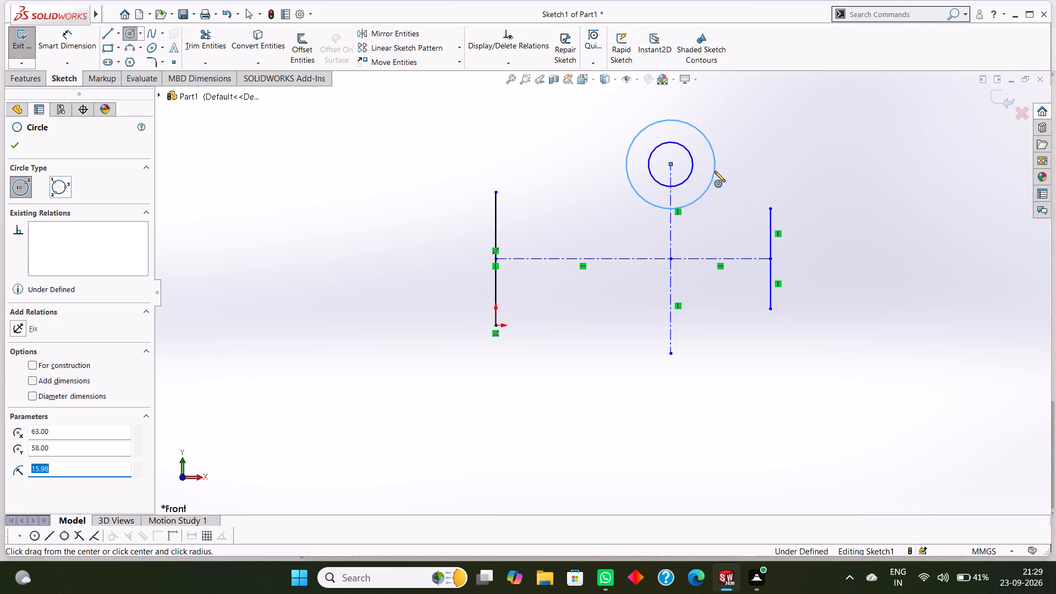
{"action": "left_click", "coordinate": [9, 139]}
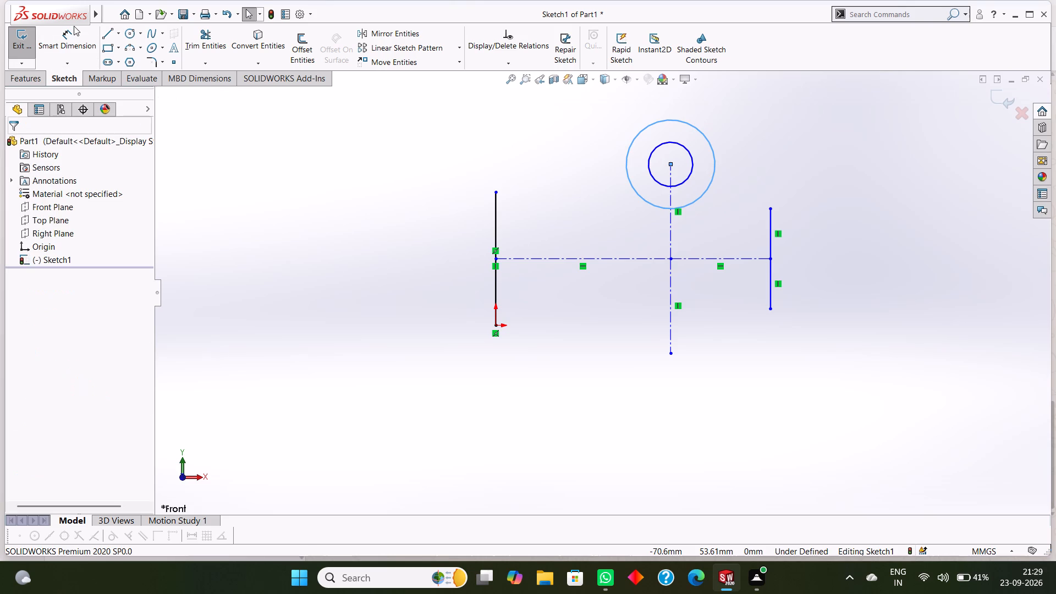
Add a diameter dimension to the inner circle, accepting its value as drawn.
{"action": "left_click", "coordinate": [72, 40]}
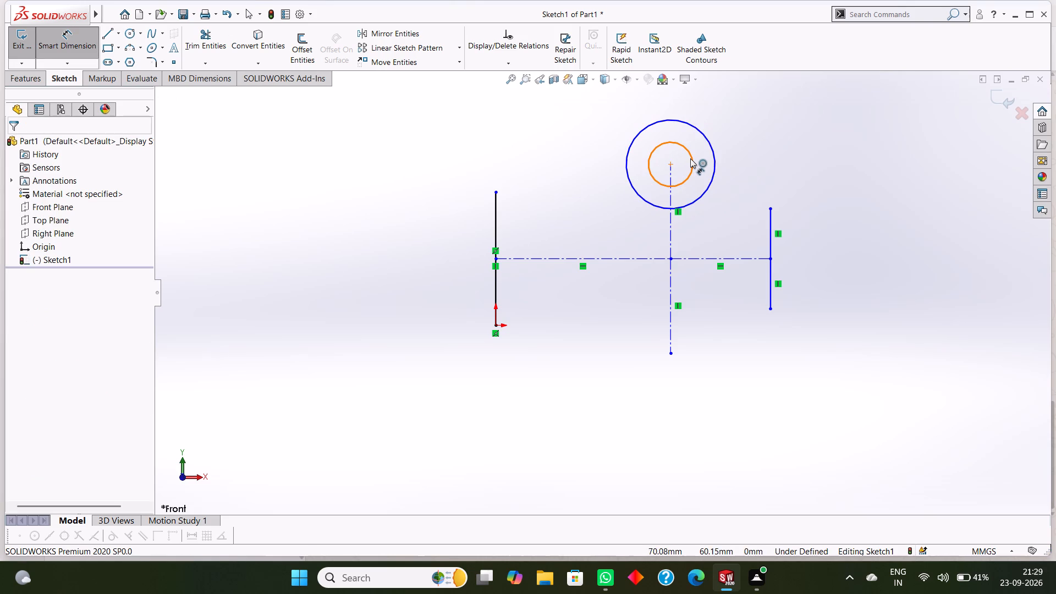
{"action": "left_click", "coordinate": [690, 158]}
{"action": "left_click", "coordinate": [762, 151]}
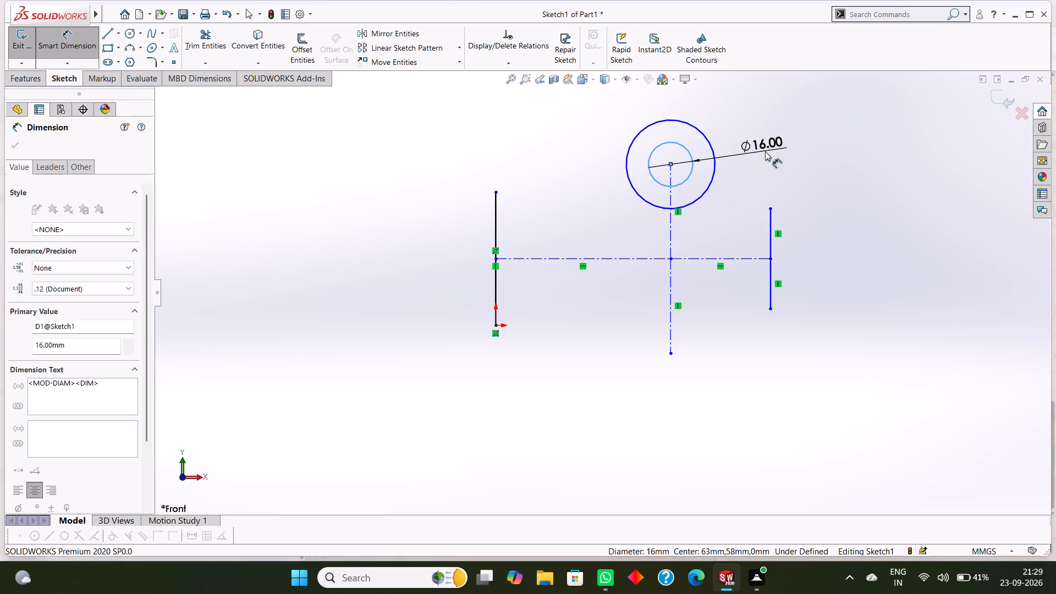
{"action": "left_click", "coordinate": [718, 136]}
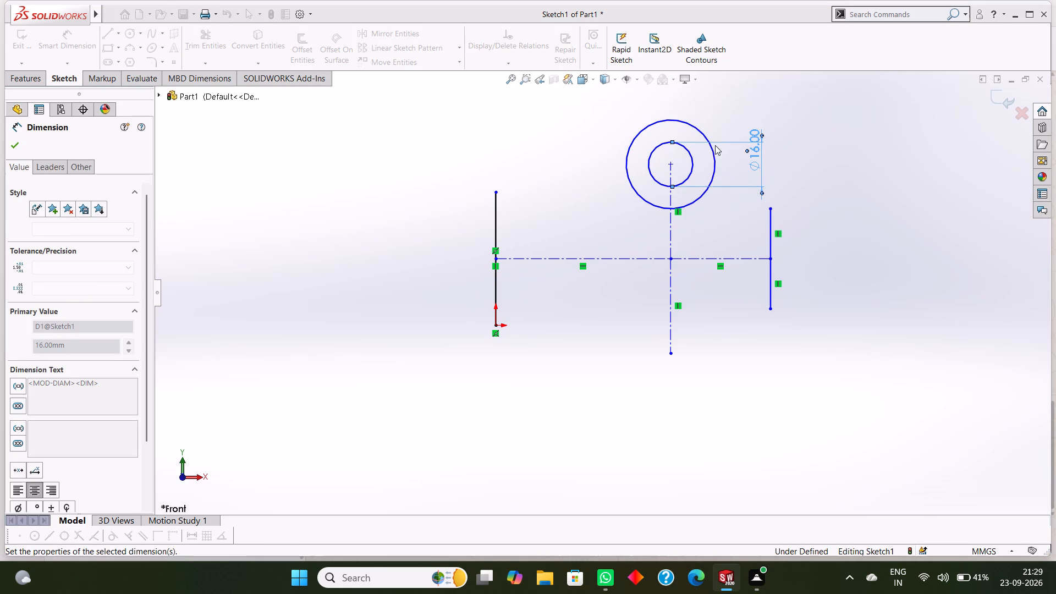
Dimension the outer circle's diameter and set it to 32 mm.
{"action": "left_click", "coordinate": [696, 130]}
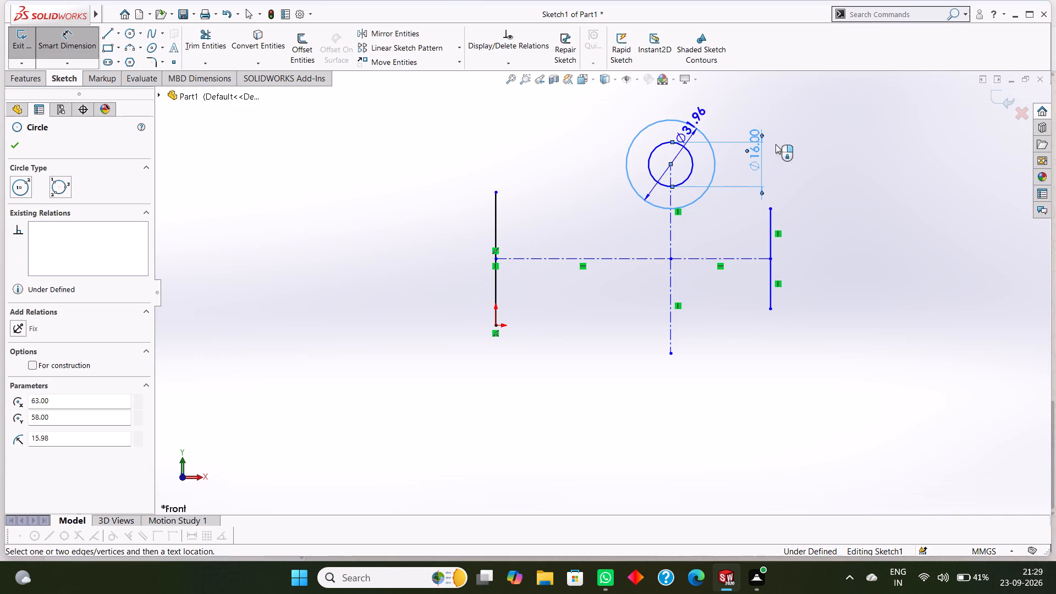
{"action": "left_click", "coordinate": [791, 144]}
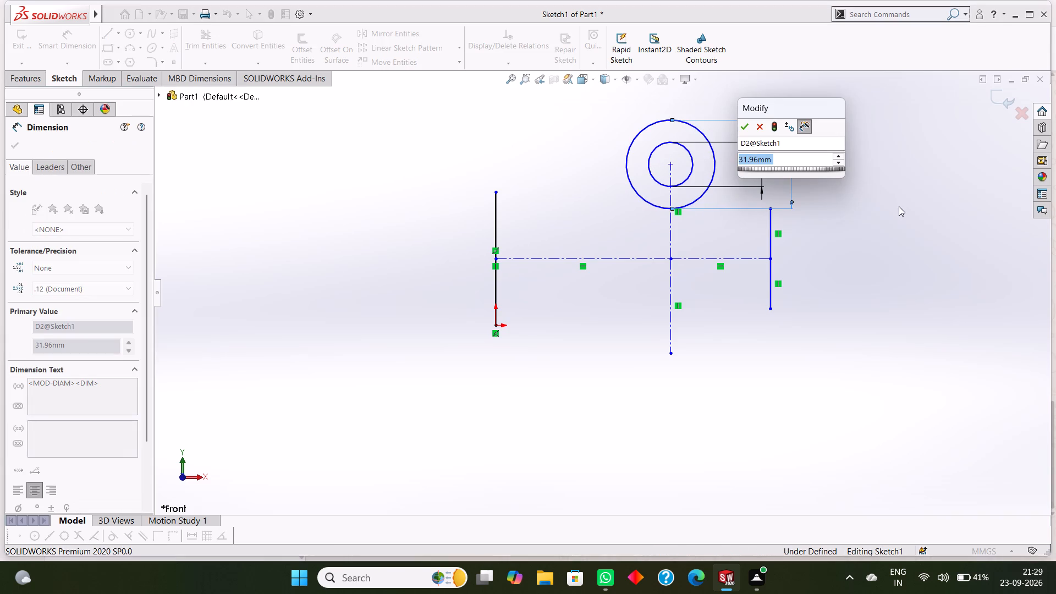
{"action": "type", "text": "32"}
{"action": "key", "text": "Return"}
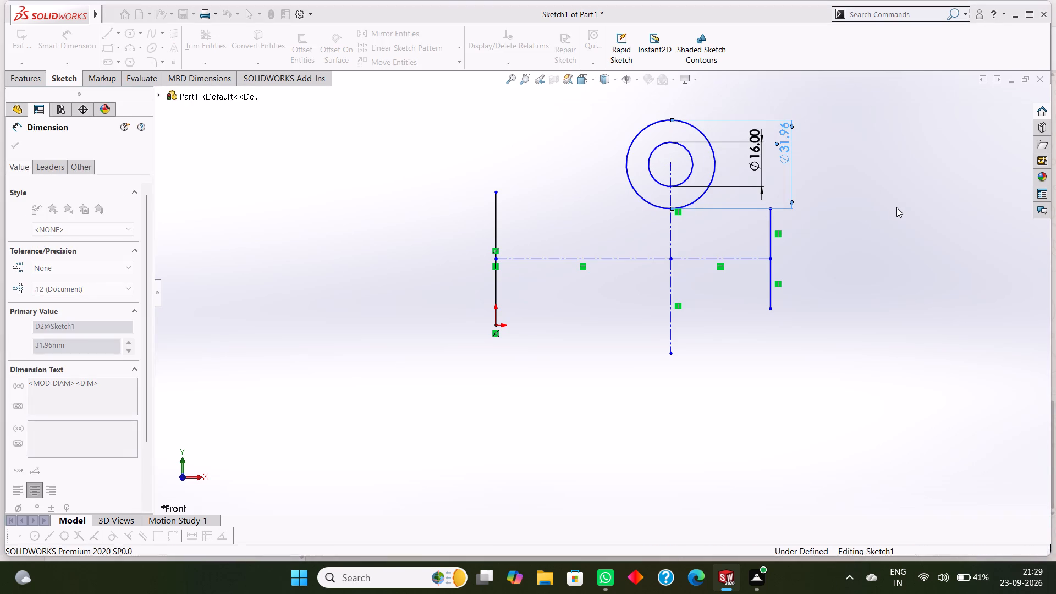
{"action": "left_click", "coordinate": [10, 146]}
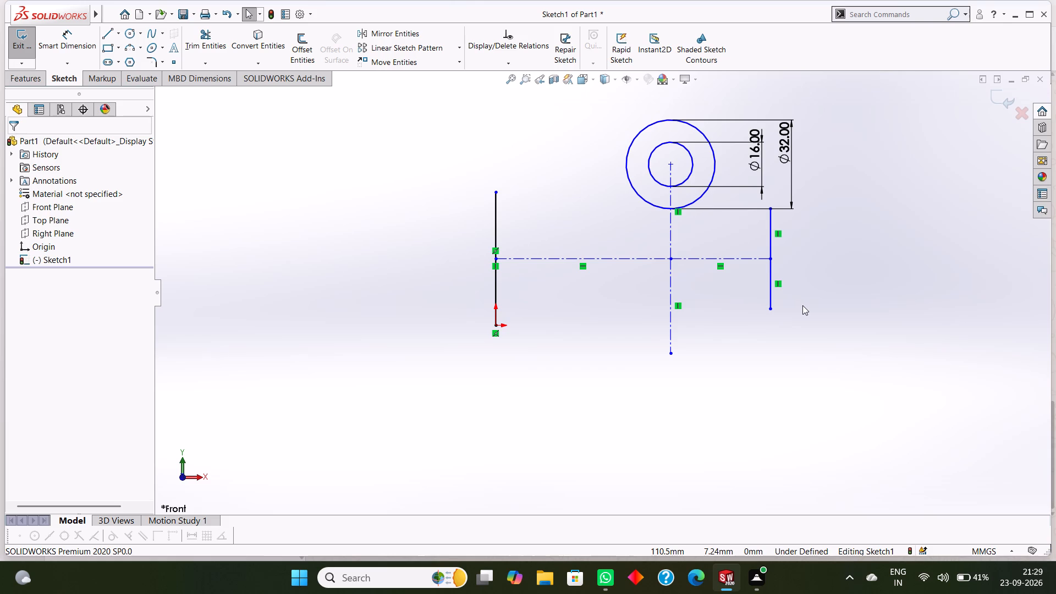
Move the outer circle's diameter dimension so its text sits above the two concentric circles.
{"action": "scroll", "coordinate": [802, 304], "scroll_direction": "up", "scroll_amount": 1}
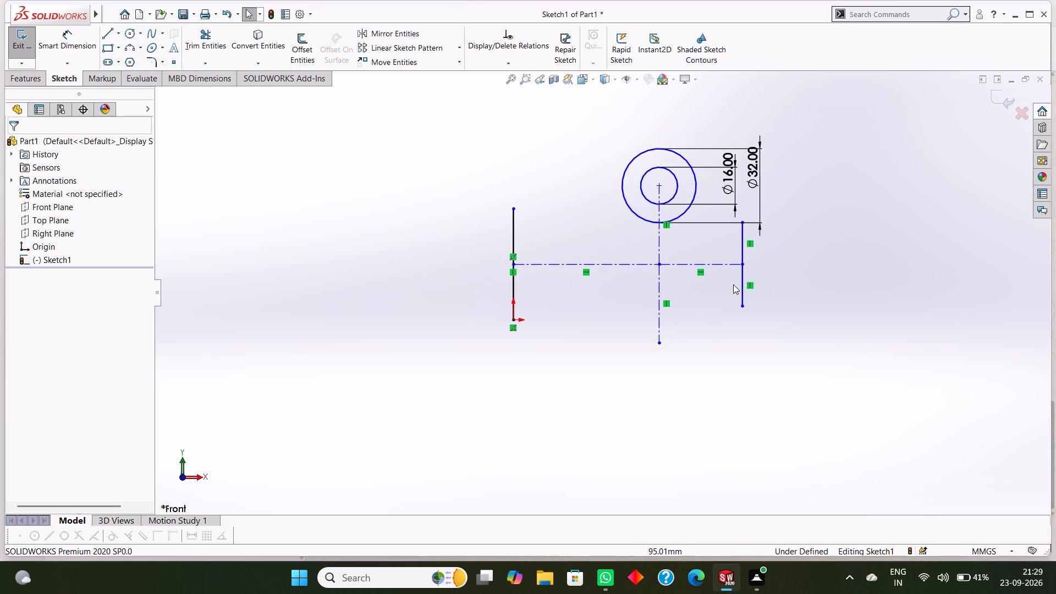
{"action": "left_click_drag", "start_coordinate": [755, 170], "coordinate": [709, 125]}
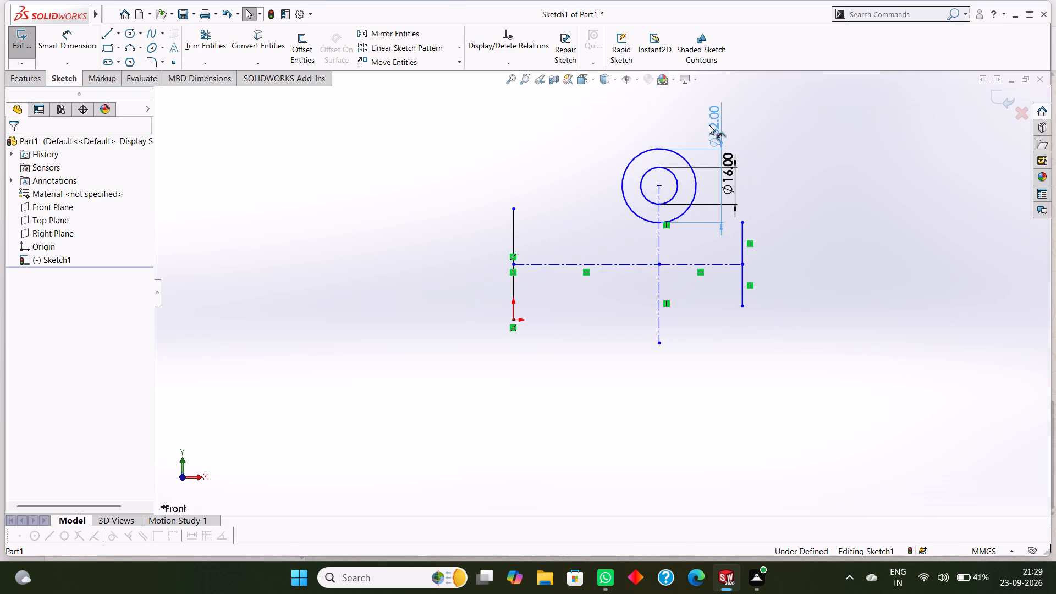
{"action": "left_click_drag", "start_coordinate": [709, 125], "coordinate": [652, 100]}
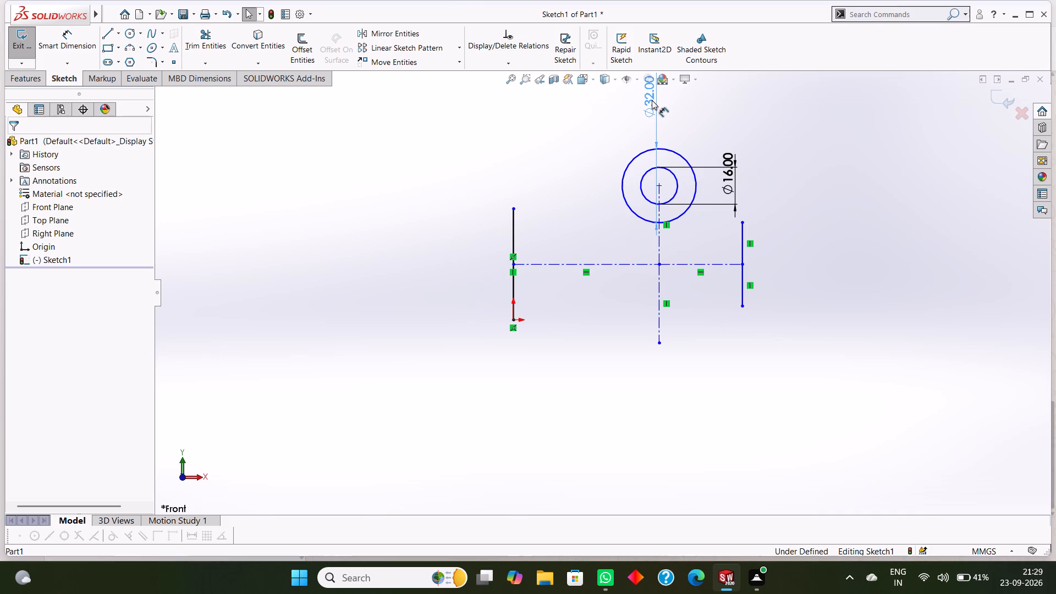
{"action": "left_click_drag", "start_coordinate": [652, 100], "coordinate": [651, 101]}
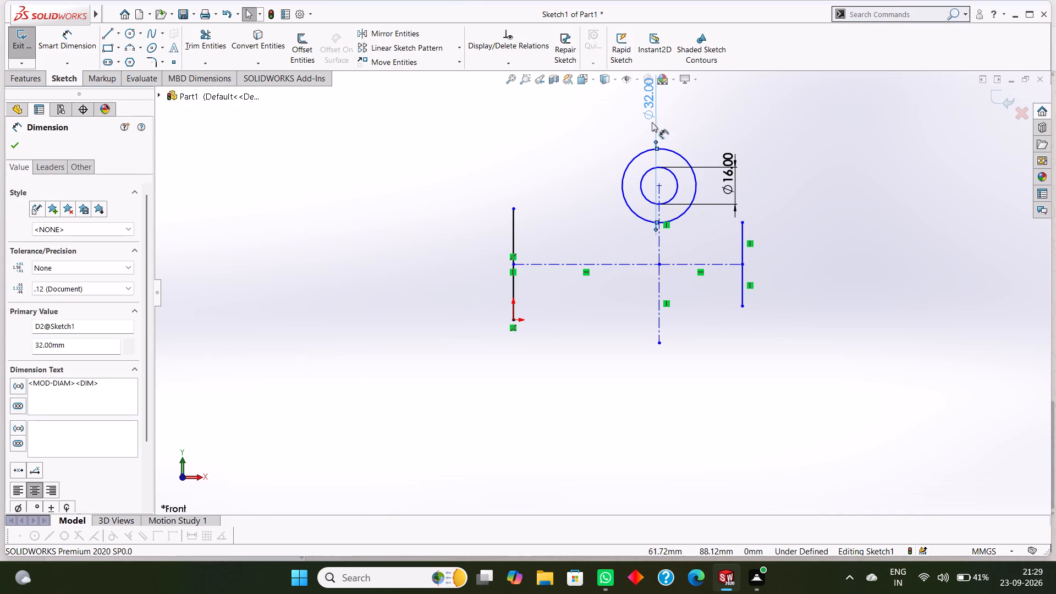
{"action": "left_click", "coordinate": [18, 147]}
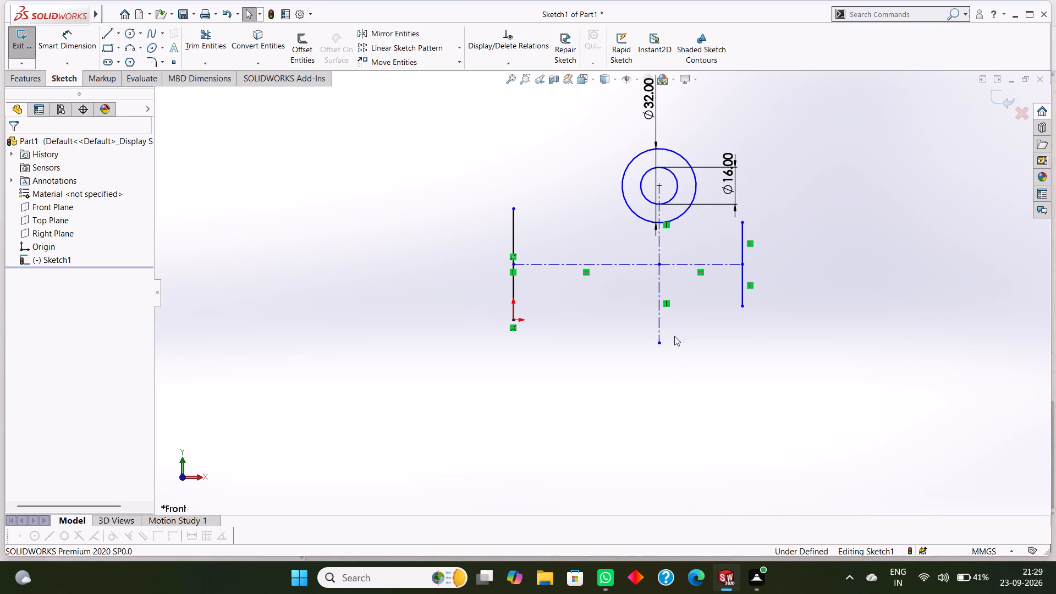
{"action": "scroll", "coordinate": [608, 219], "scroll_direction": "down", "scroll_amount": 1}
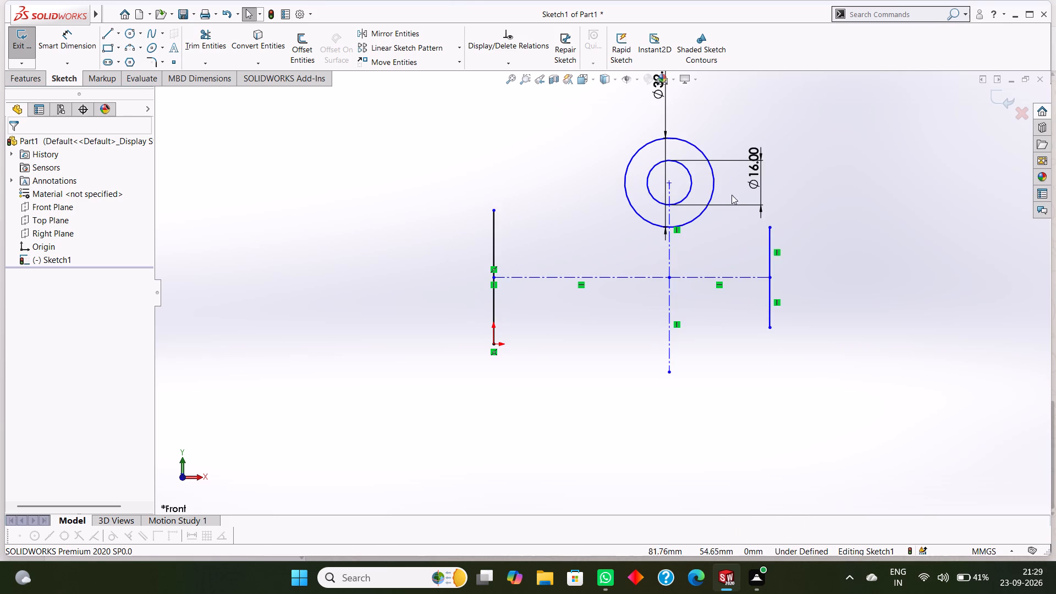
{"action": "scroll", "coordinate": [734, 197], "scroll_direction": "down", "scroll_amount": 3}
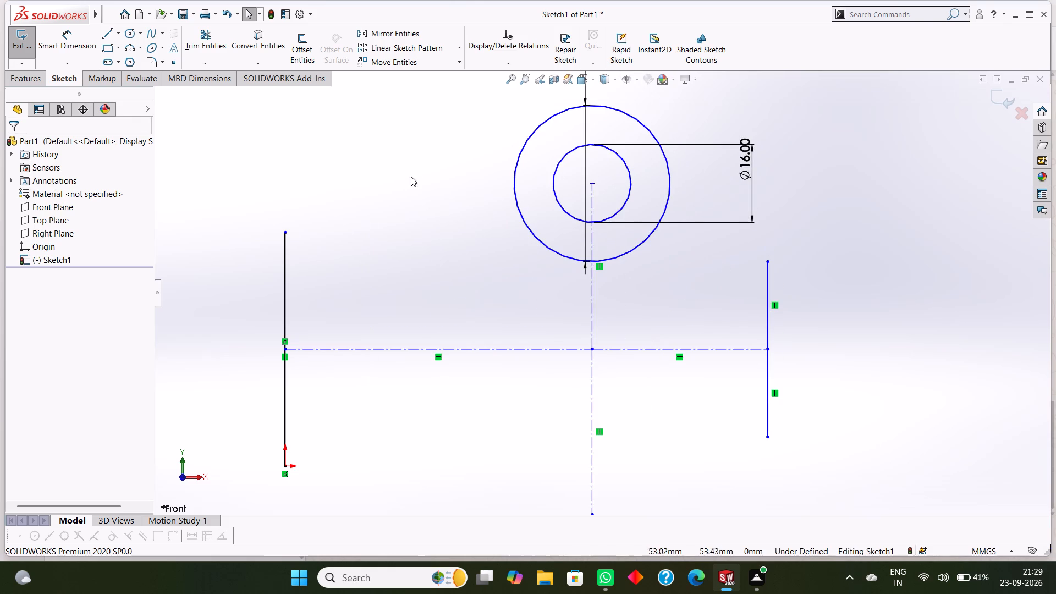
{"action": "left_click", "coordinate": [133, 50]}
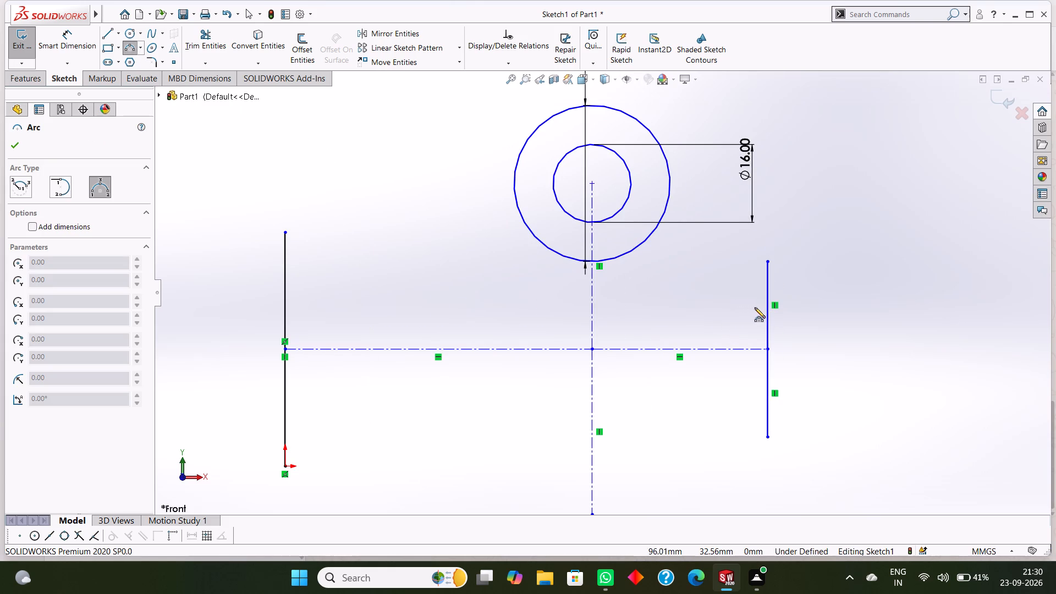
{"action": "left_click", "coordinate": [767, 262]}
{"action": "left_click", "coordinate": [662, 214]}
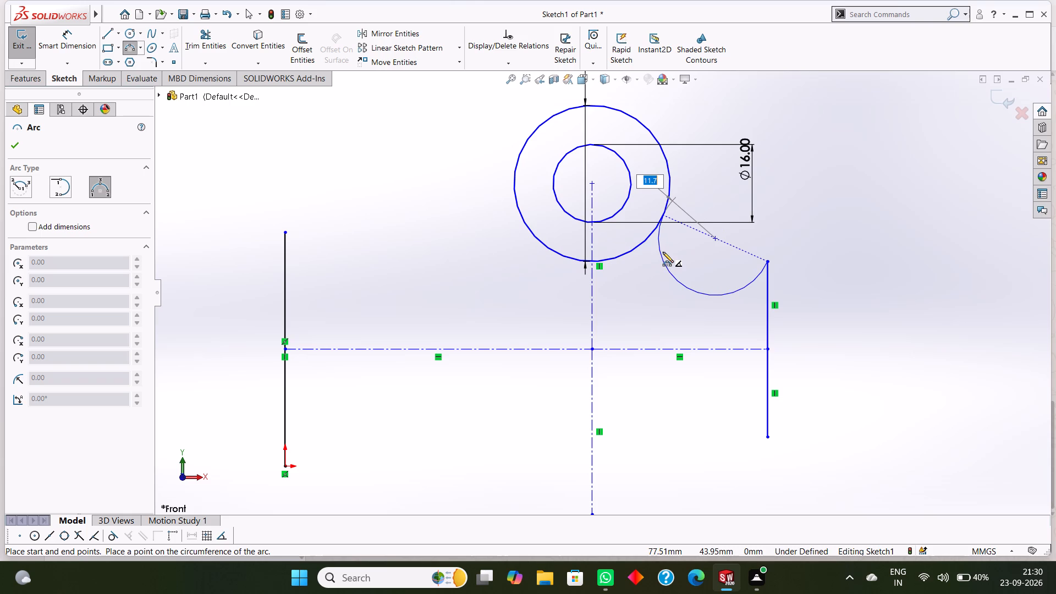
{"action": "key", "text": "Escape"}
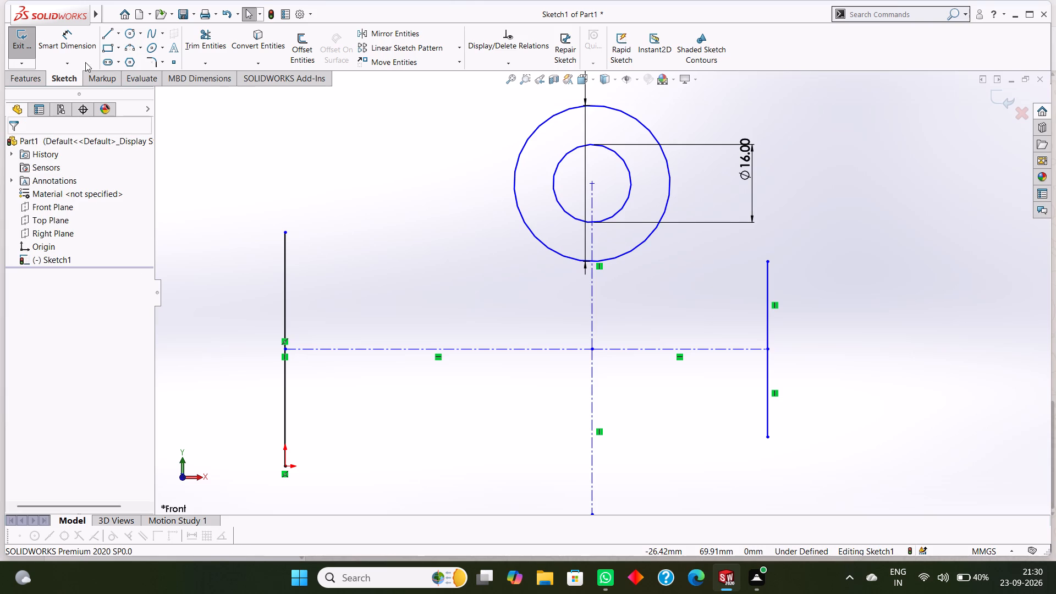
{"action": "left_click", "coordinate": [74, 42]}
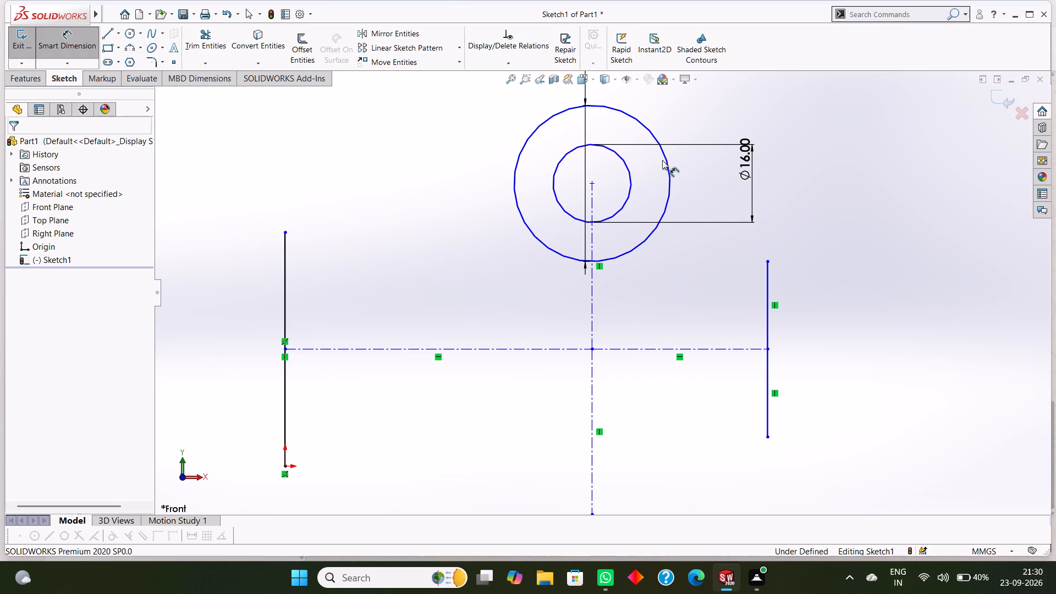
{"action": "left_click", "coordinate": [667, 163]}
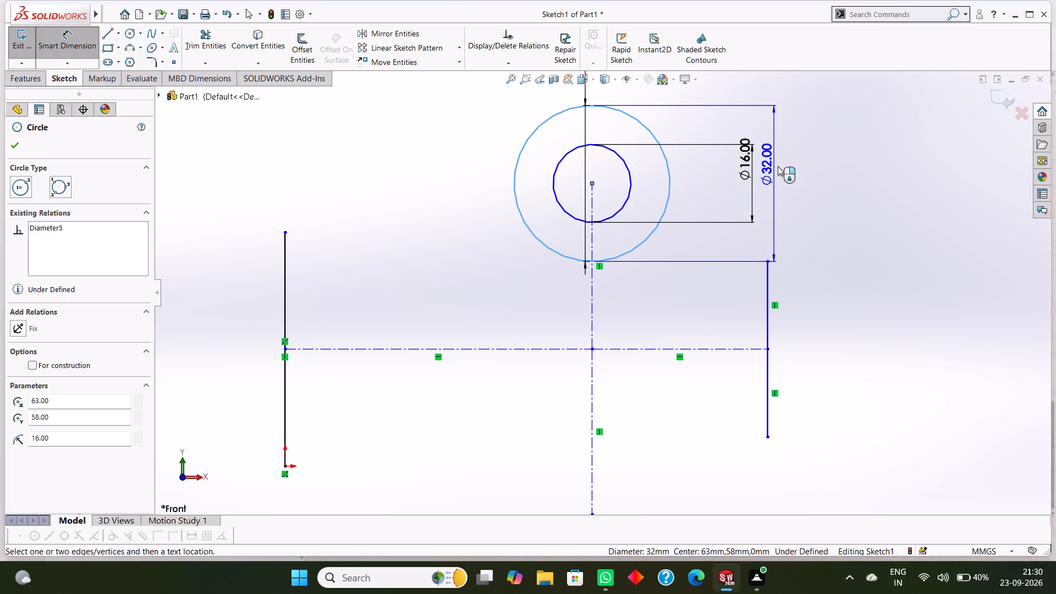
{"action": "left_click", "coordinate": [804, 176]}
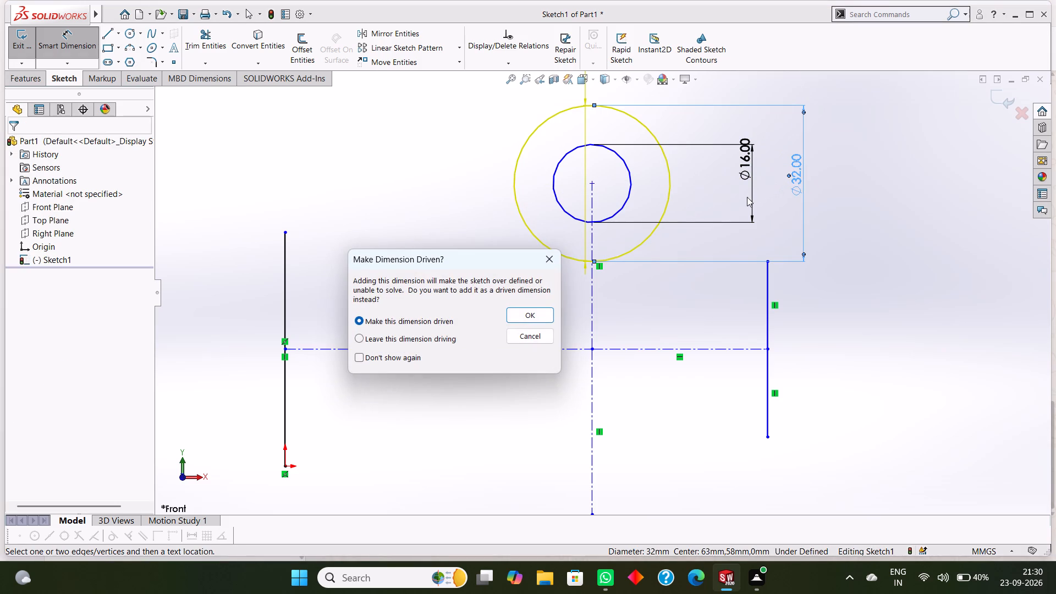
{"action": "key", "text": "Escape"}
Set the outer circle's diameter dimension to 36 mm.
{"action": "scroll", "coordinate": [730, 182], "scroll_direction": "up", "scroll_amount": 4}
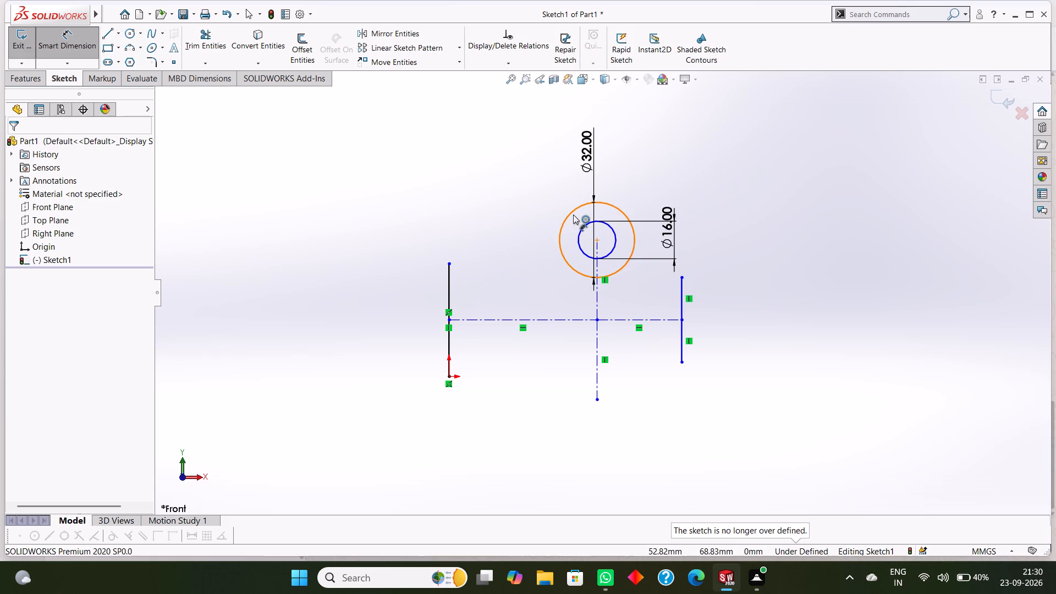
{"action": "double_click", "coordinate": [584, 149]}
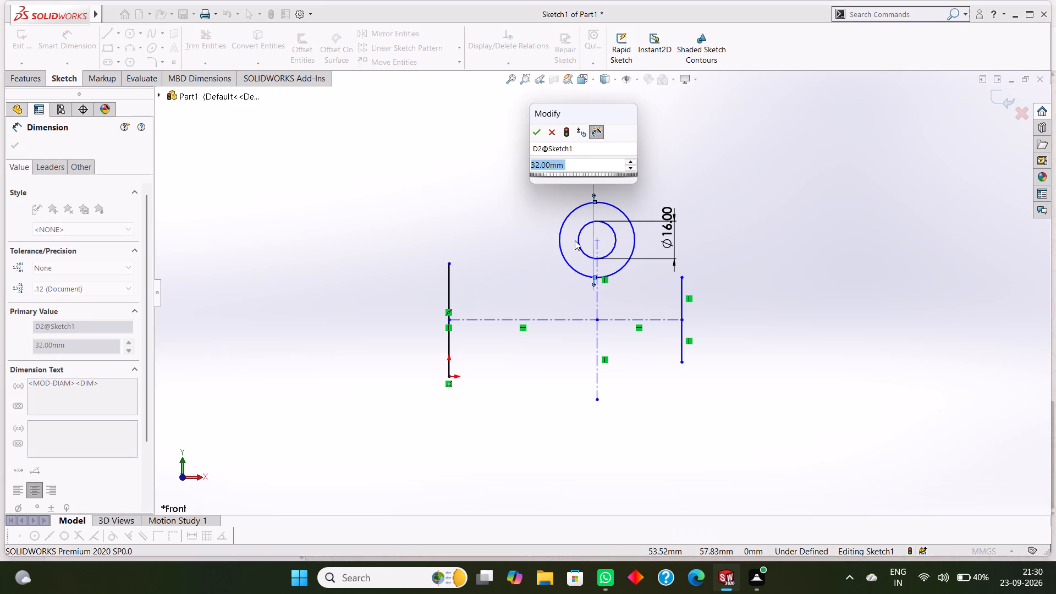
{"action": "type", "text": "36"}
{"action": "key", "text": "Return"}
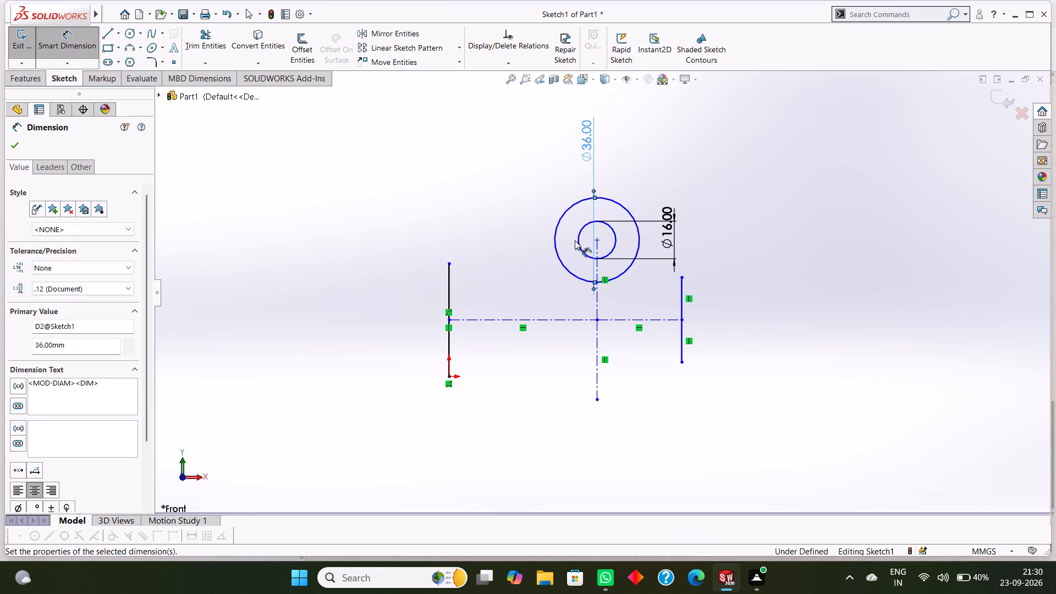
{"action": "left_click", "coordinate": [20, 142]}
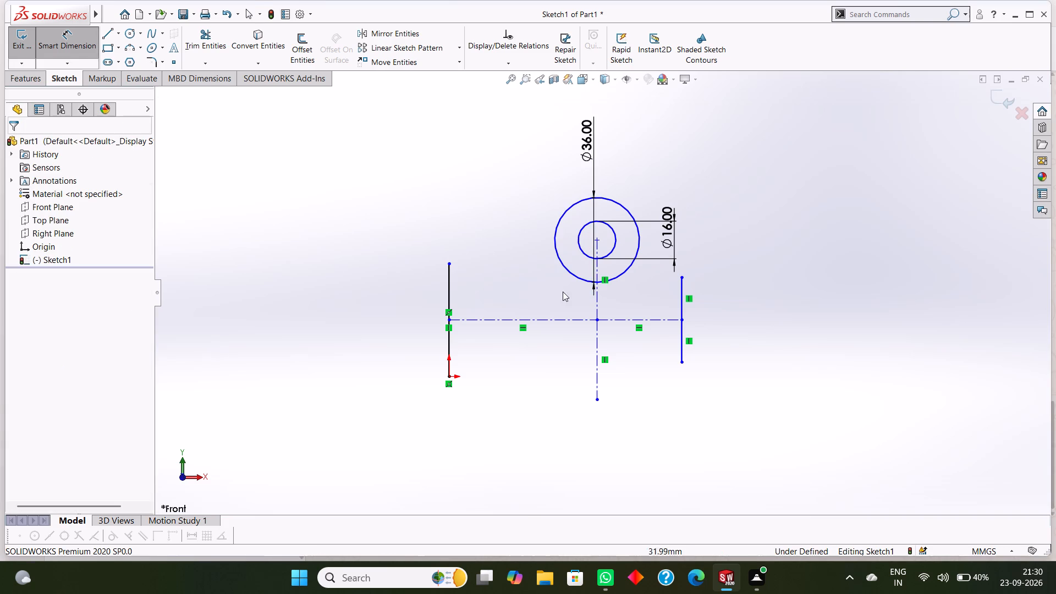
Draw a three-point arc of 9 mm radius from the right vertical edge's top endpoint to the outer circle, bulging downward.
{"action": "scroll", "coordinate": [684, 293], "scroll_direction": "down", "scroll_amount": 4}
{"action": "scroll", "coordinate": [617, 303], "scroll_direction": "up", "scroll_amount": 2}
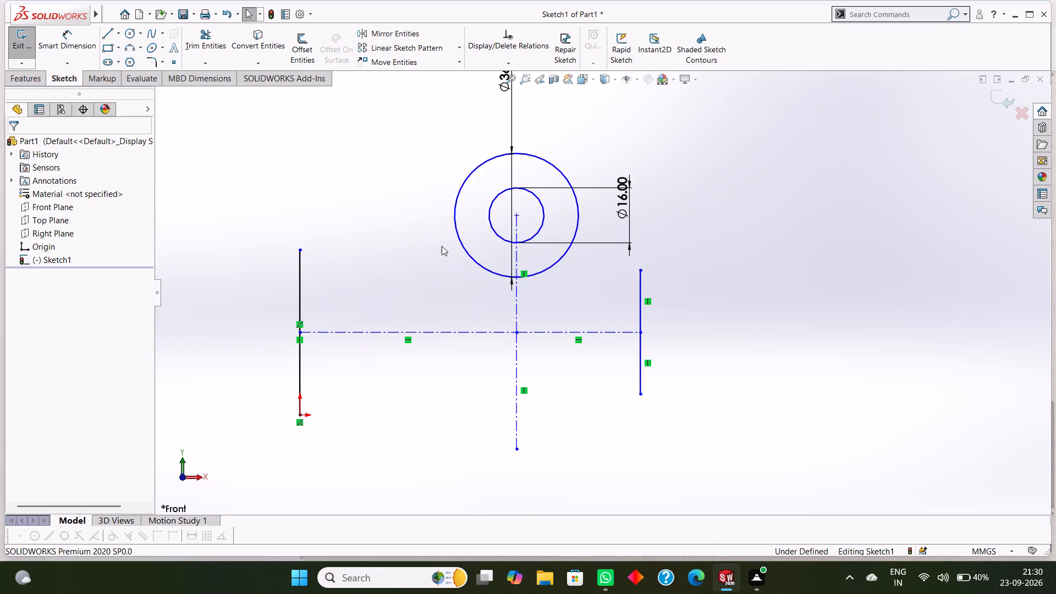
{"action": "left_click", "coordinate": [133, 52]}
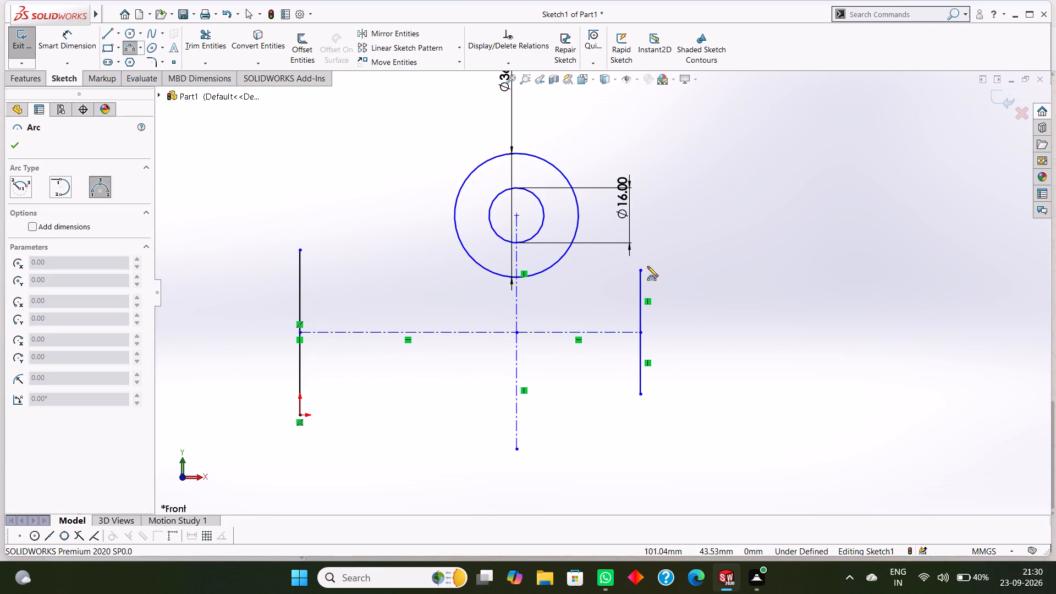
{"action": "left_click", "coordinate": [642, 269]}
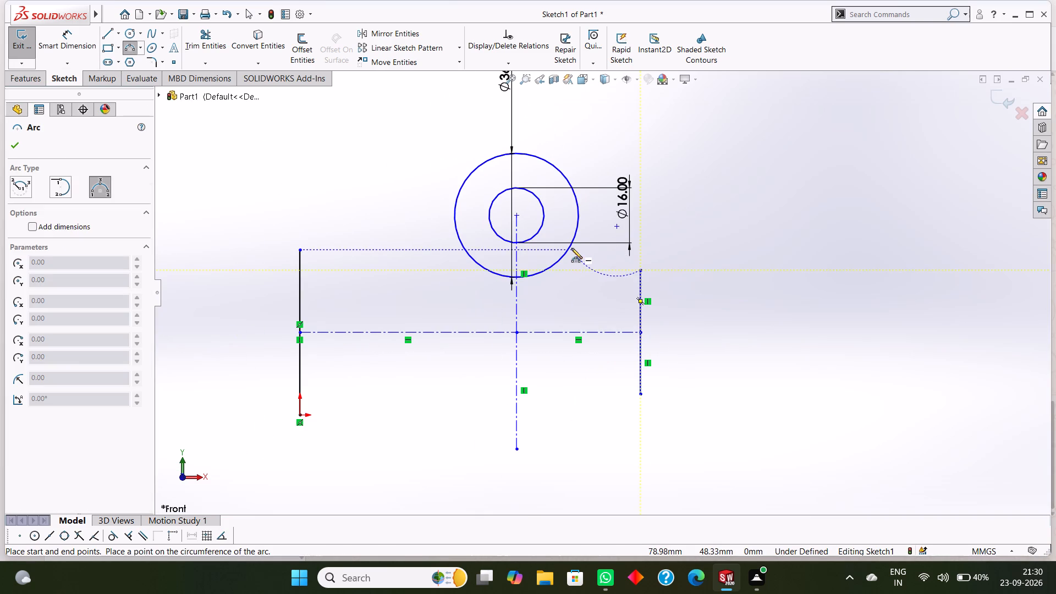
{"action": "left_click", "coordinate": [569, 246]}
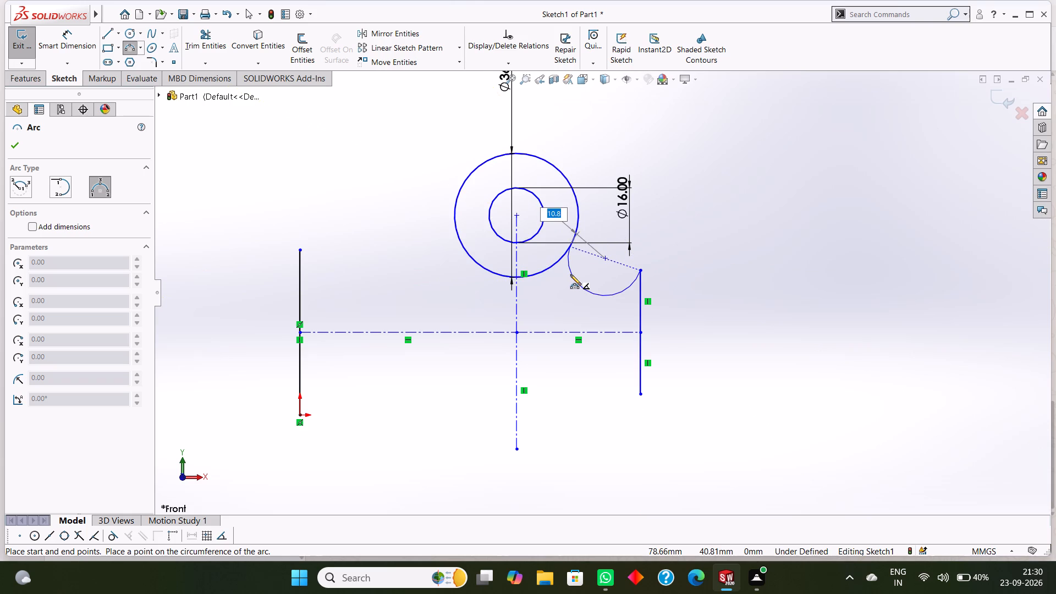
{"action": "key", "text": "9"}
{"action": "key", "text": "Return"}
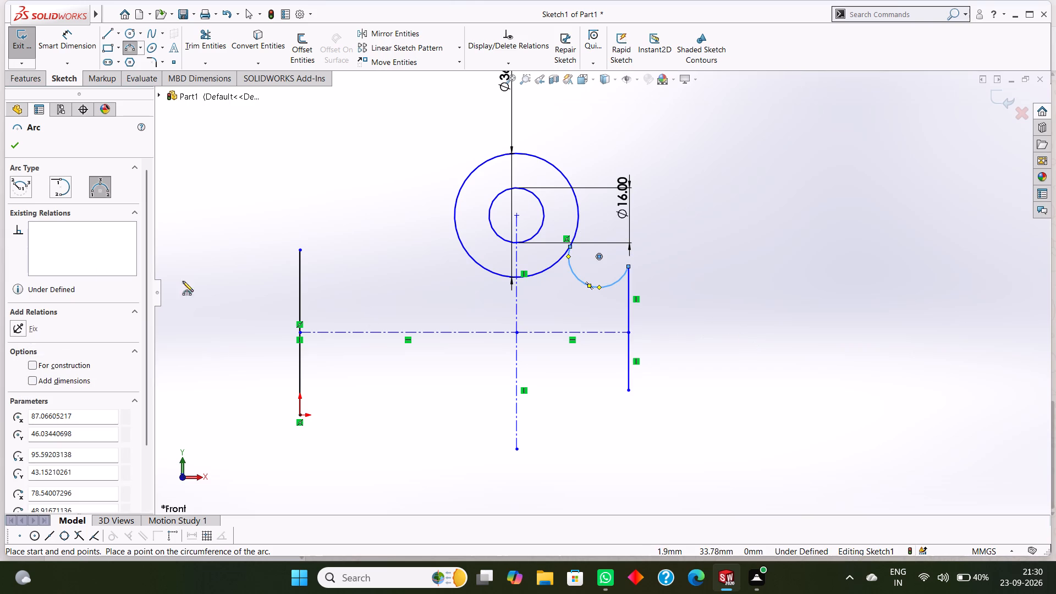
{"action": "left_click", "coordinate": [9, 147]}
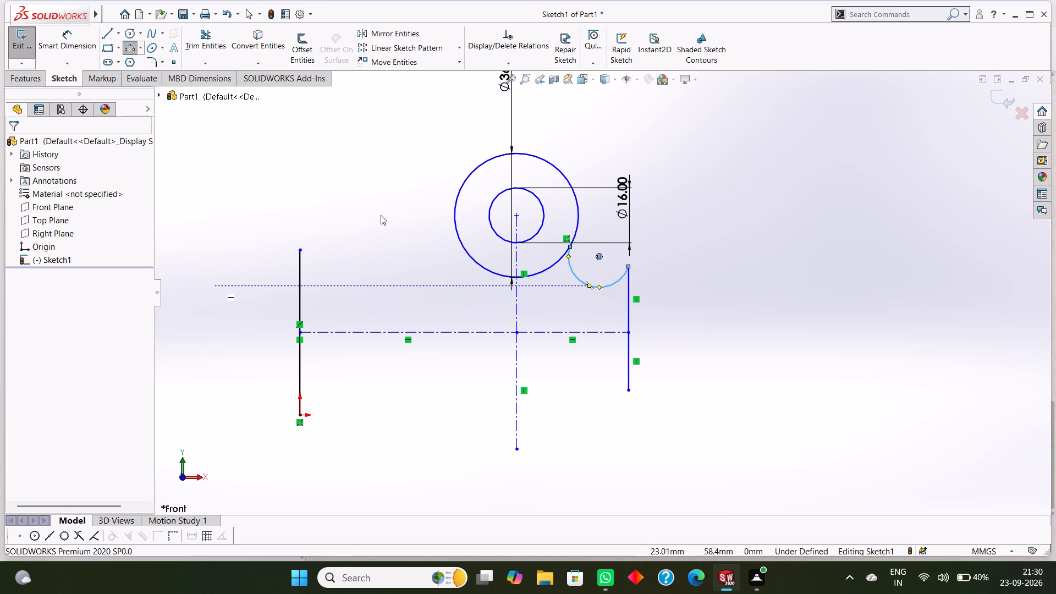
{"action": "scroll", "coordinate": [546, 271], "scroll_direction": "down", "scroll_amount": 2}
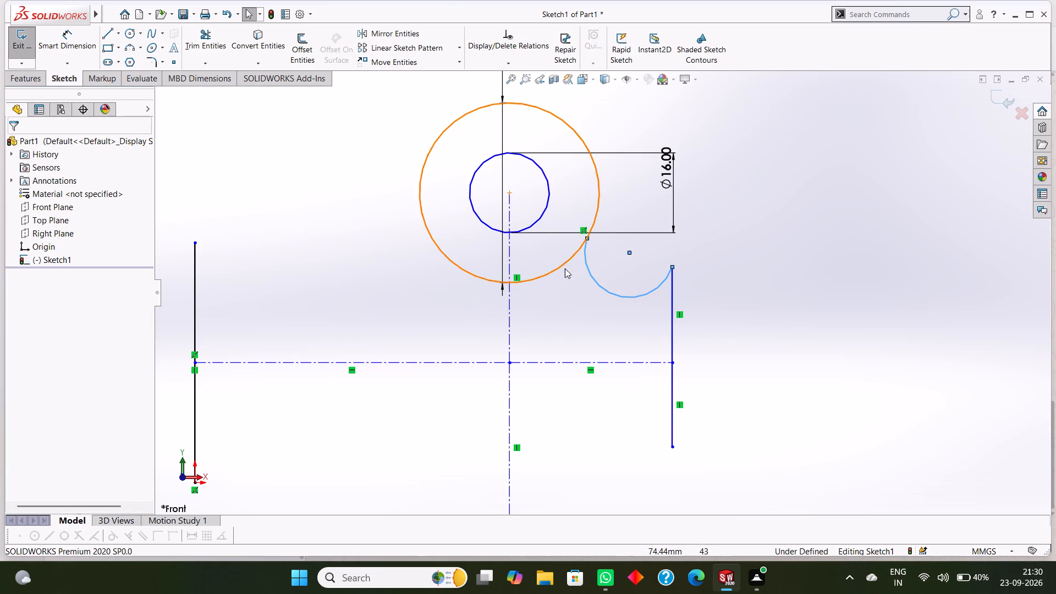
{"action": "key", "text": "Escape"}
{"action": "key", "text": "Escape"}
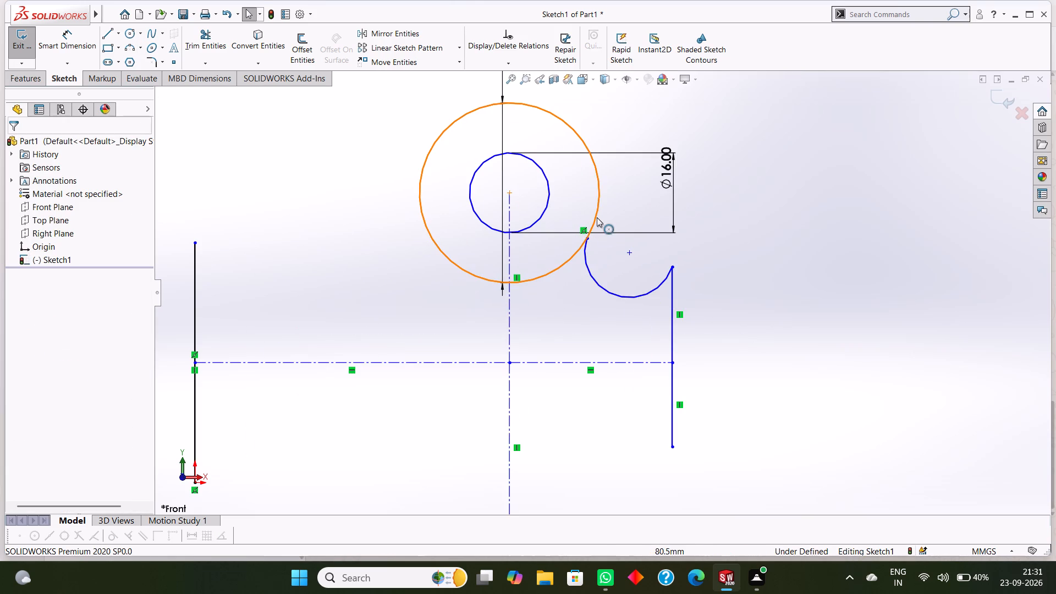
Add a tangent relation between the outer circle and the 9 mm arc.
{"action": "left_click", "coordinate": [597, 216]}
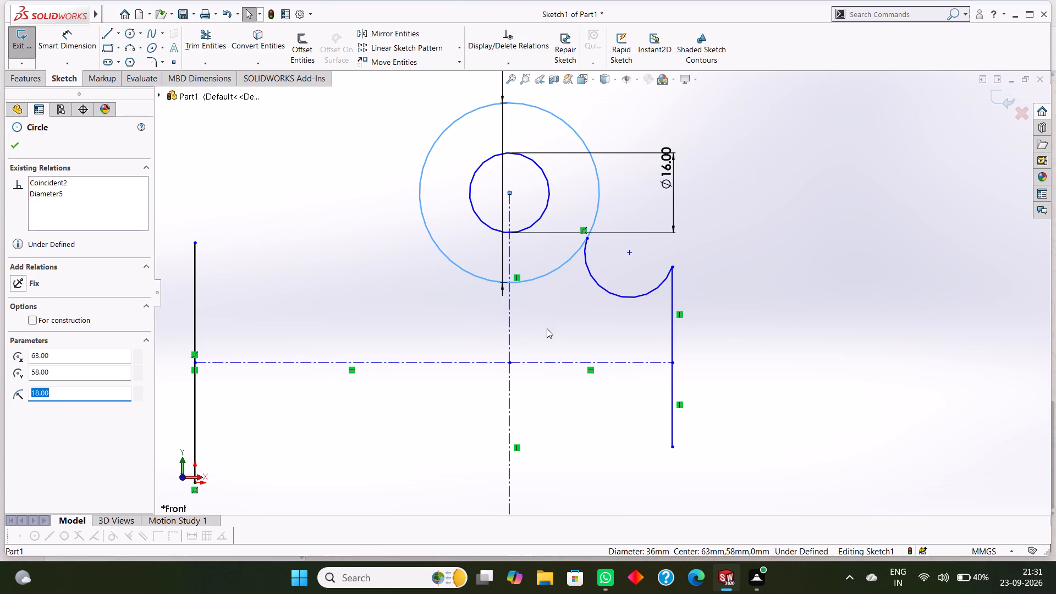
{"action": "left_click", "coordinate": [596, 280], "text": "ctrl"}
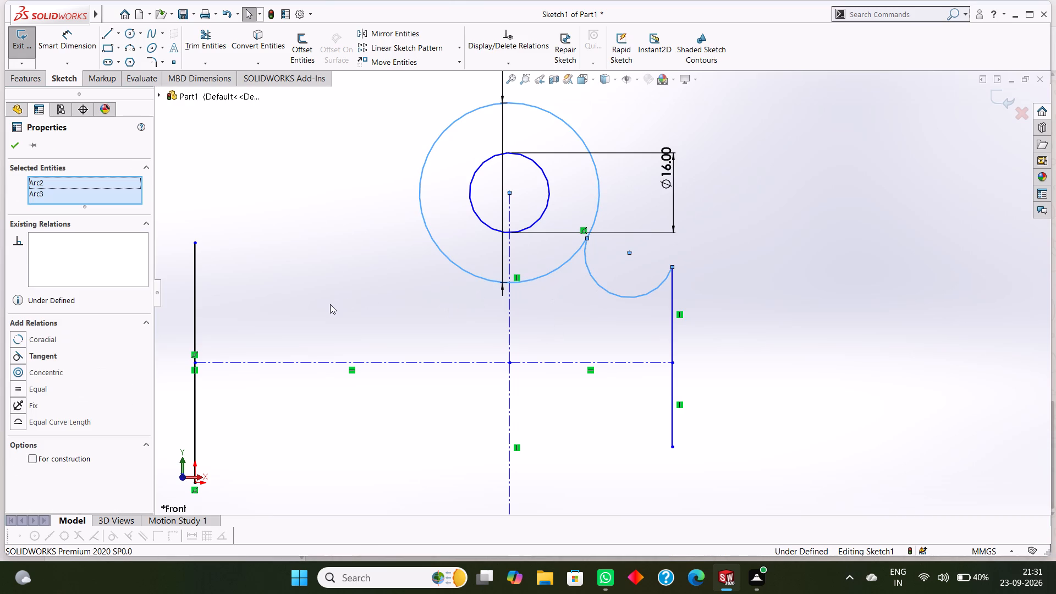
{"action": "left_click", "coordinate": [43, 355]}
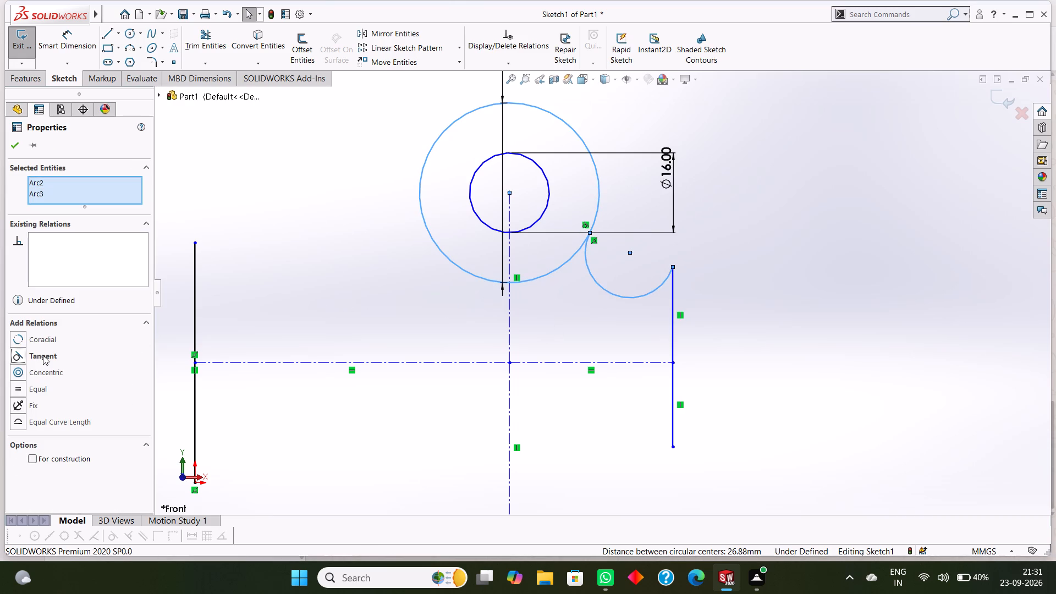
{"action": "left_click", "coordinate": [13, 150]}
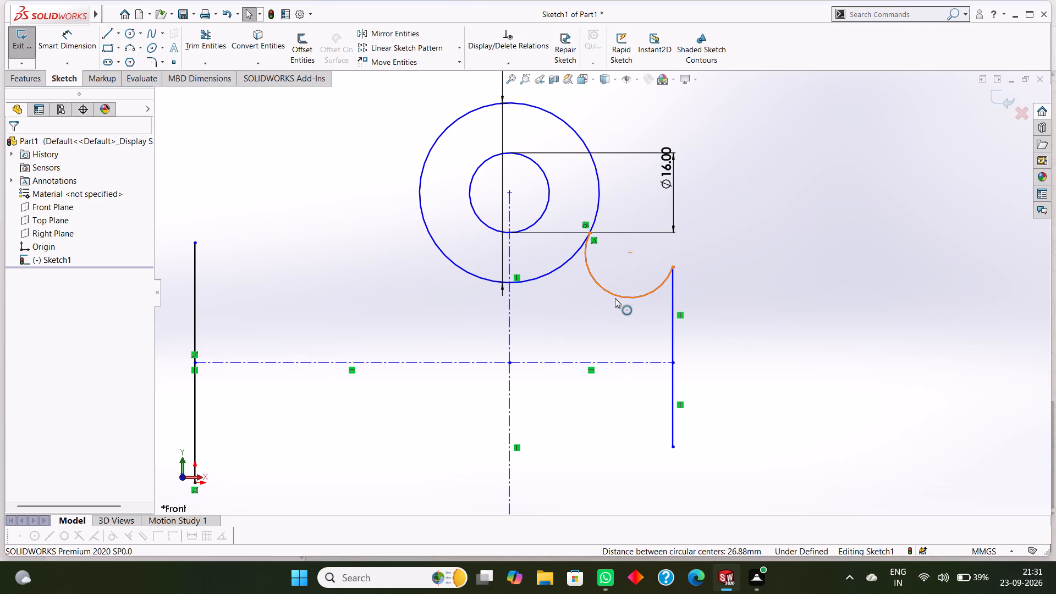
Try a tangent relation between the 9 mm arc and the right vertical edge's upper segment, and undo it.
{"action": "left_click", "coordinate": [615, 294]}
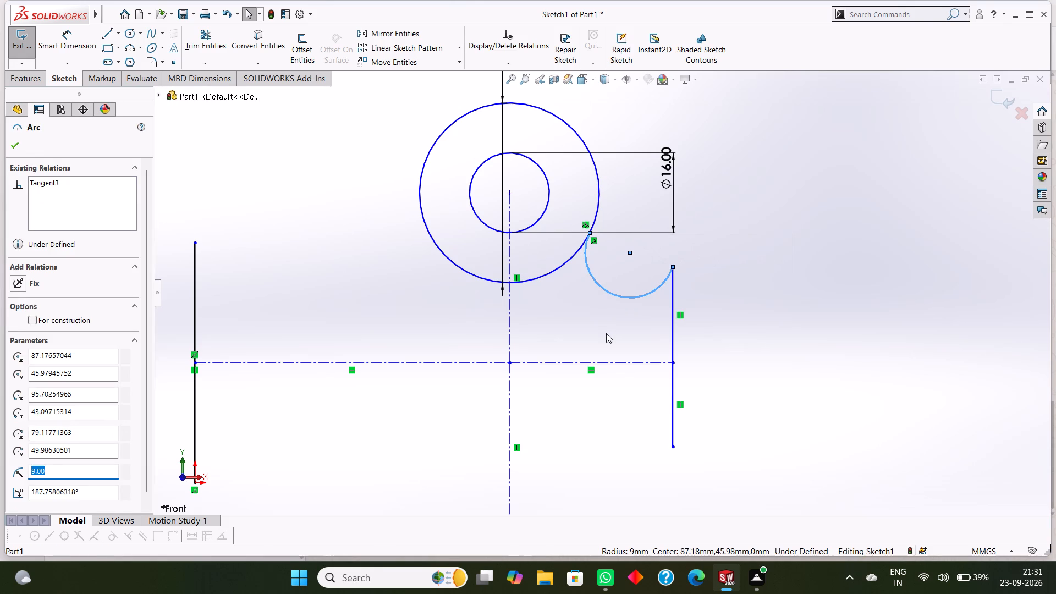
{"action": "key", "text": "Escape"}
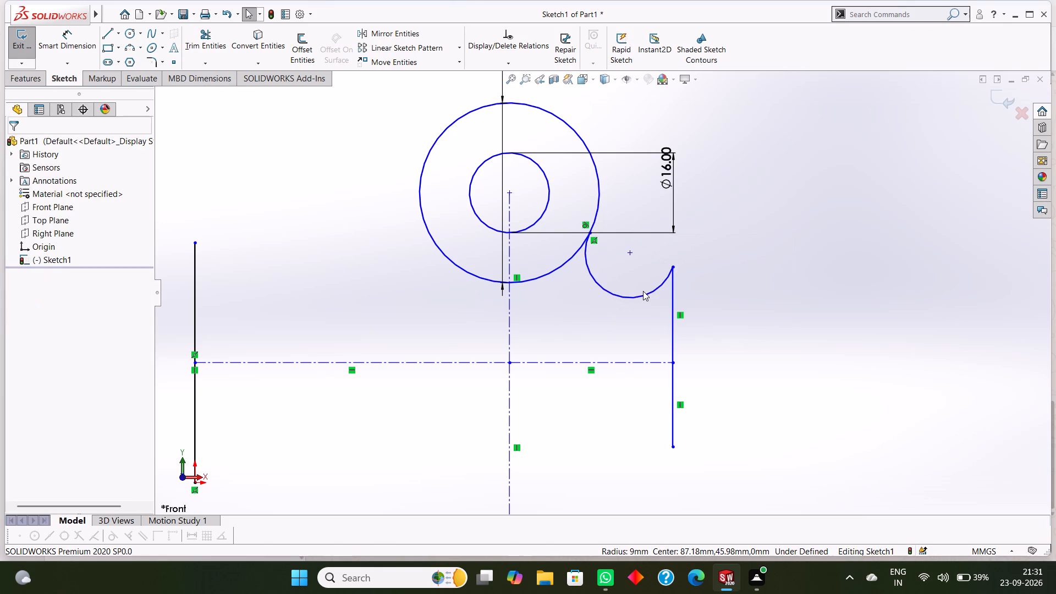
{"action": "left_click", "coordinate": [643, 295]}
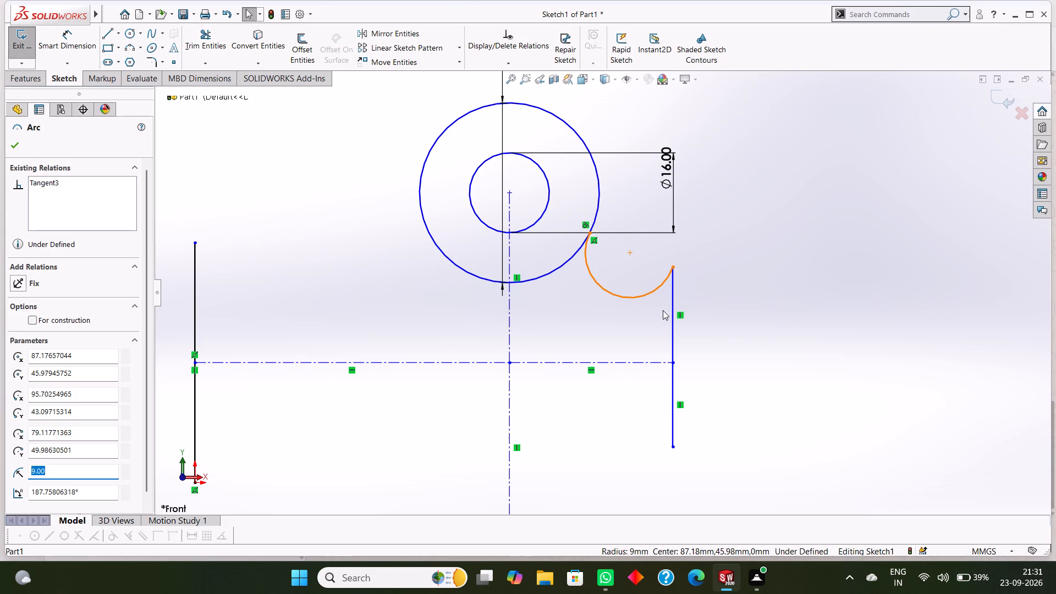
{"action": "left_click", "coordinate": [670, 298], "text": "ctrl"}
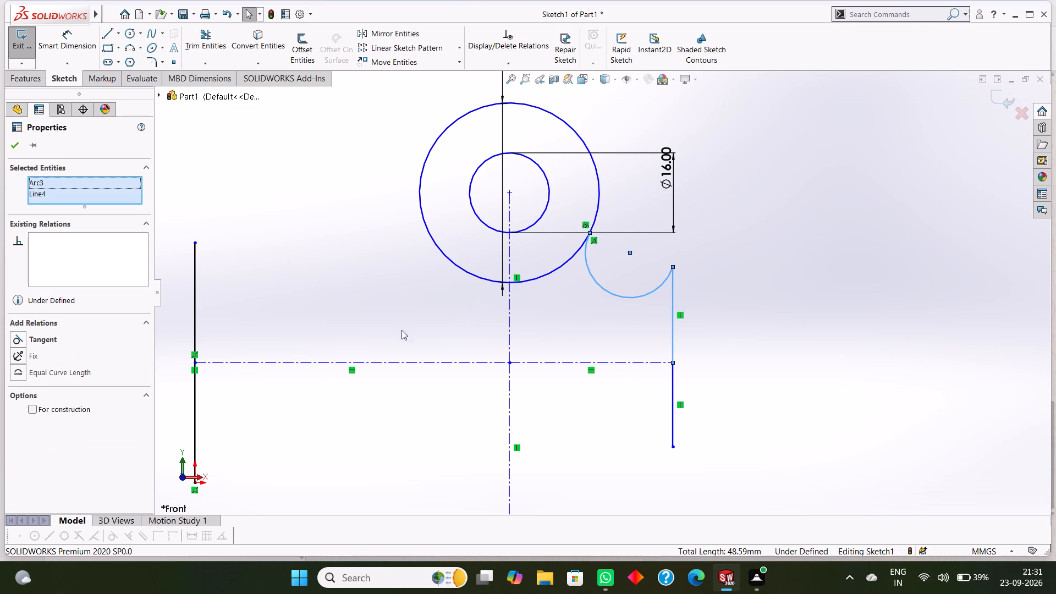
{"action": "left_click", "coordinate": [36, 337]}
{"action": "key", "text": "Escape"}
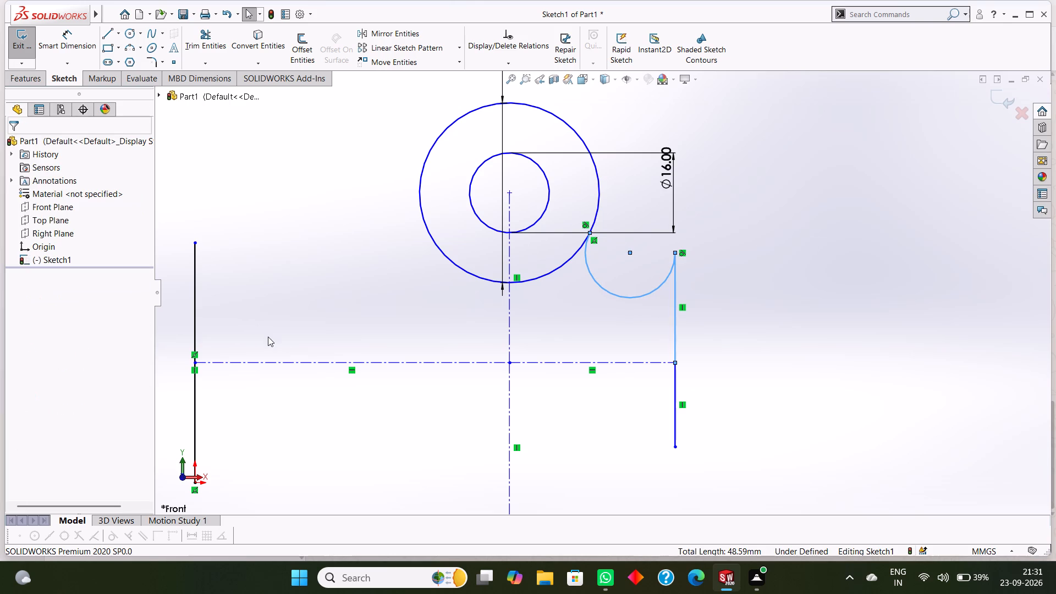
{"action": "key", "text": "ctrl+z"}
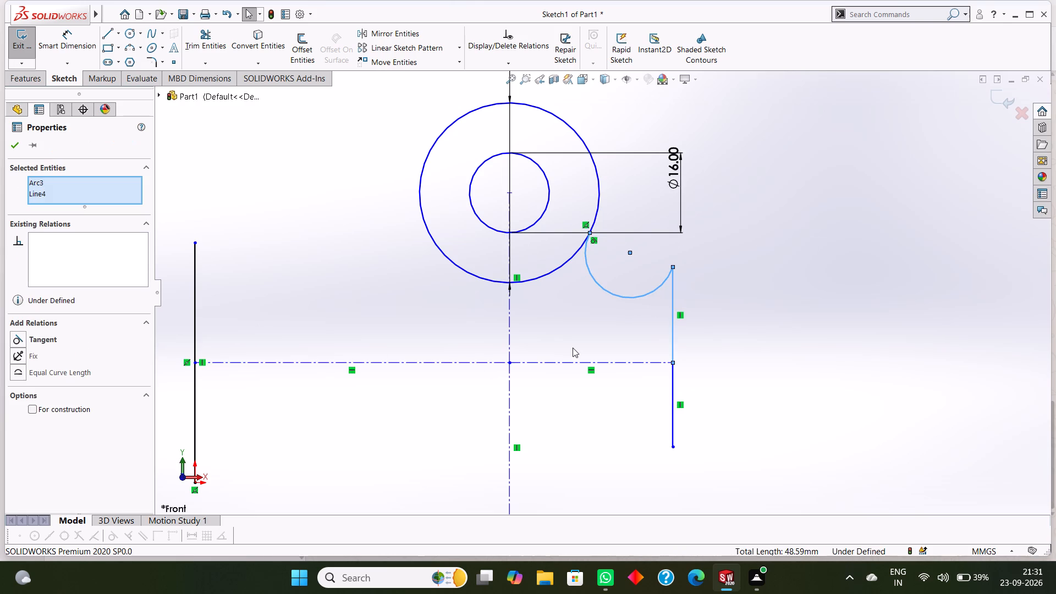
Dimension the left vertical edge from its top endpoint to the origin at 48 mm.
{"action": "scroll", "coordinate": [629, 318], "scroll_direction": "up", "scroll_amount": 4}
{"action": "scroll", "coordinate": [513, 321], "scroll_direction": "down", "scroll_amount": 2}
{"action": "scroll", "coordinate": [558, 315], "scroll_direction": "up", "scroll_amount": 3}
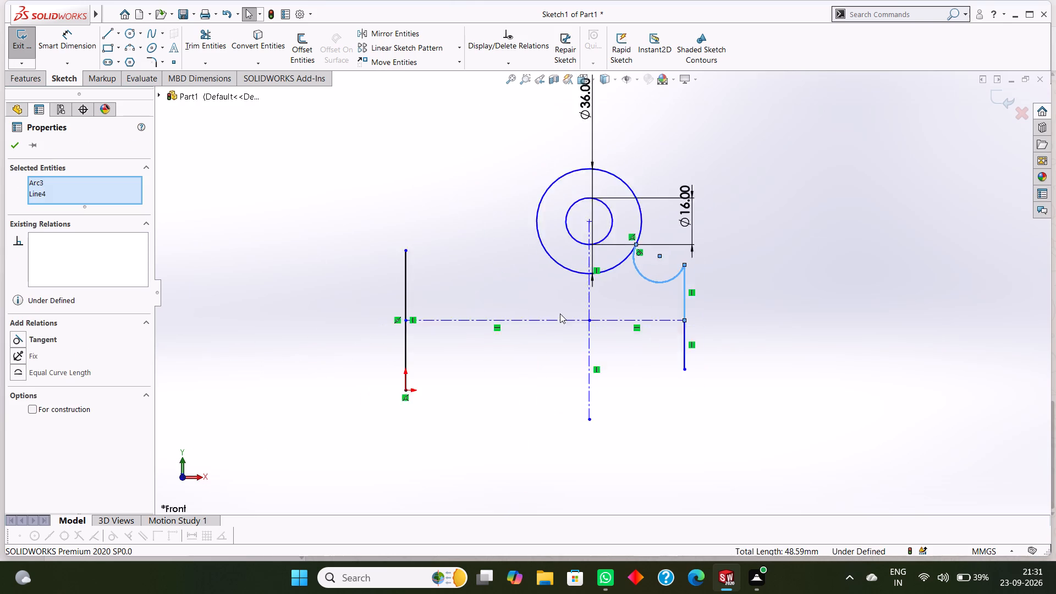
{"action": "scroll", "coordinate": [456, 307], "scroll_direction": "down", "scroll_amount": 1}
{"action": "key", "text": "grave"}
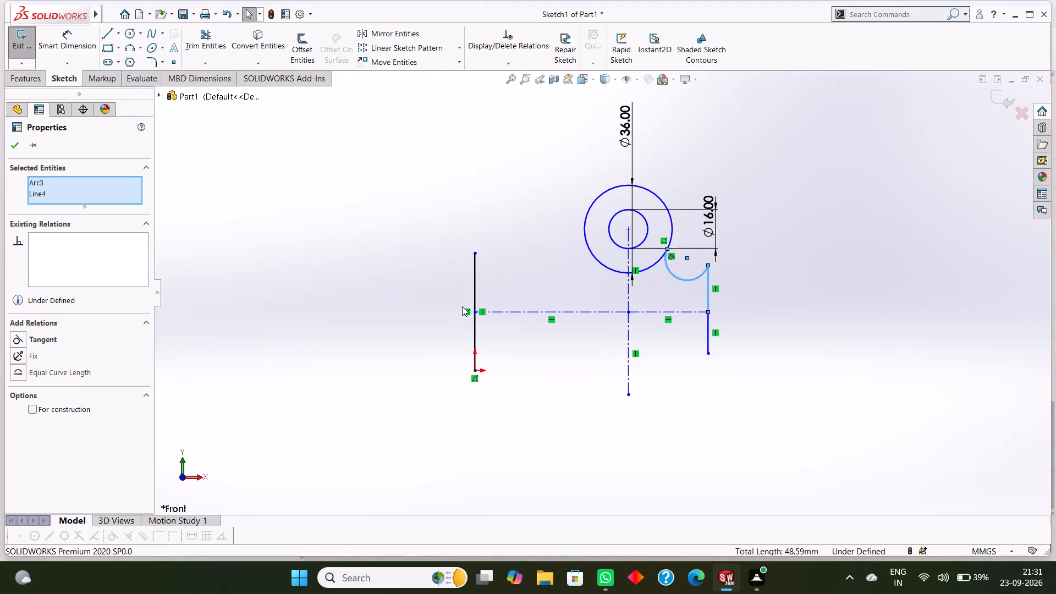
{"action": "key", "text": "grave"}
{"action": "key", "text": "Escape"}
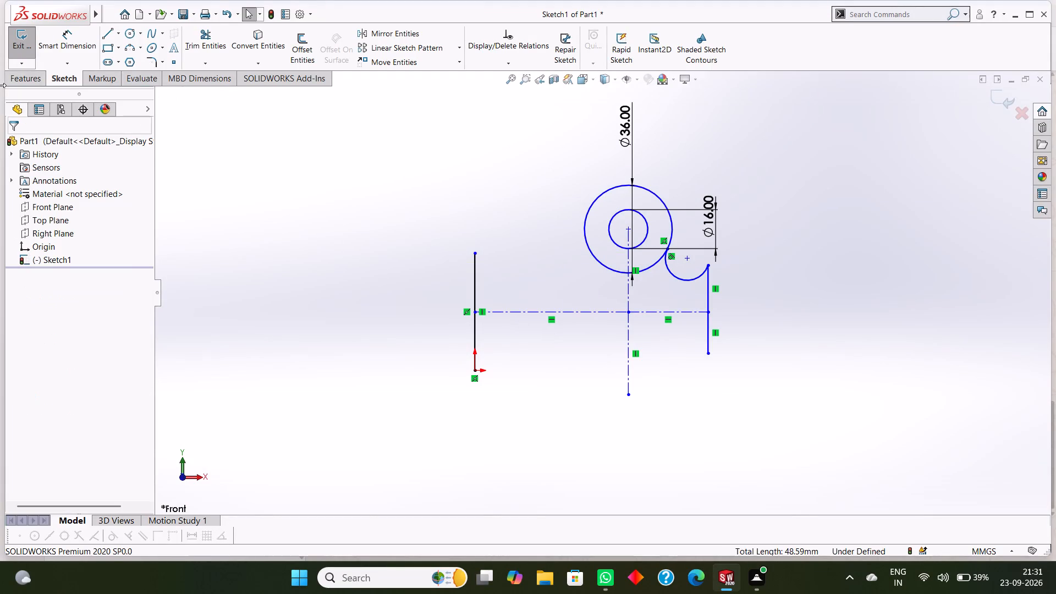
{"action": "left_click", "coordinate": [69, 41]}
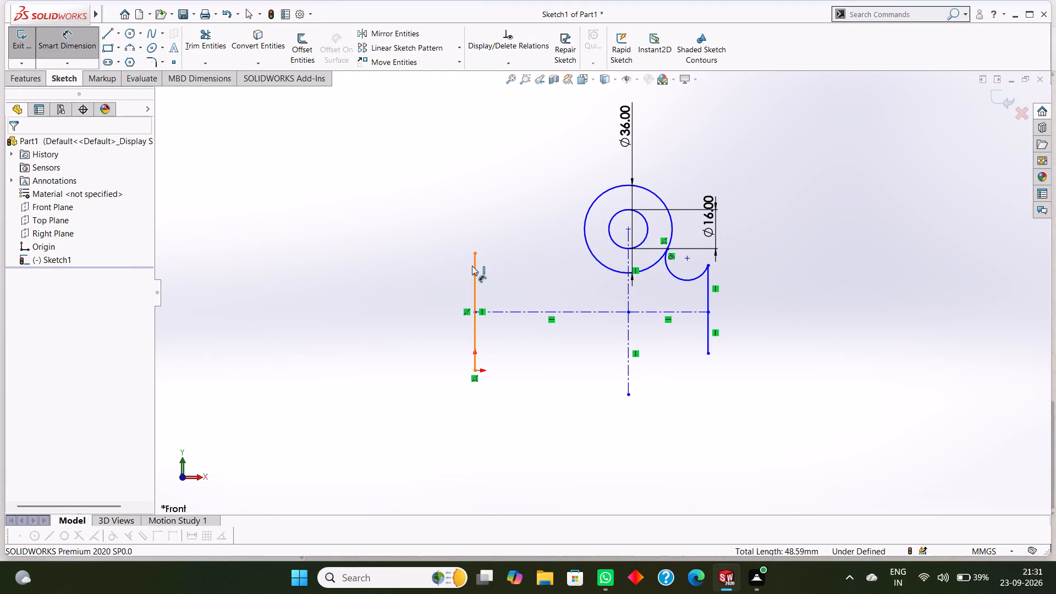
{"action": "left_click", "coordinate": [475, 253]}
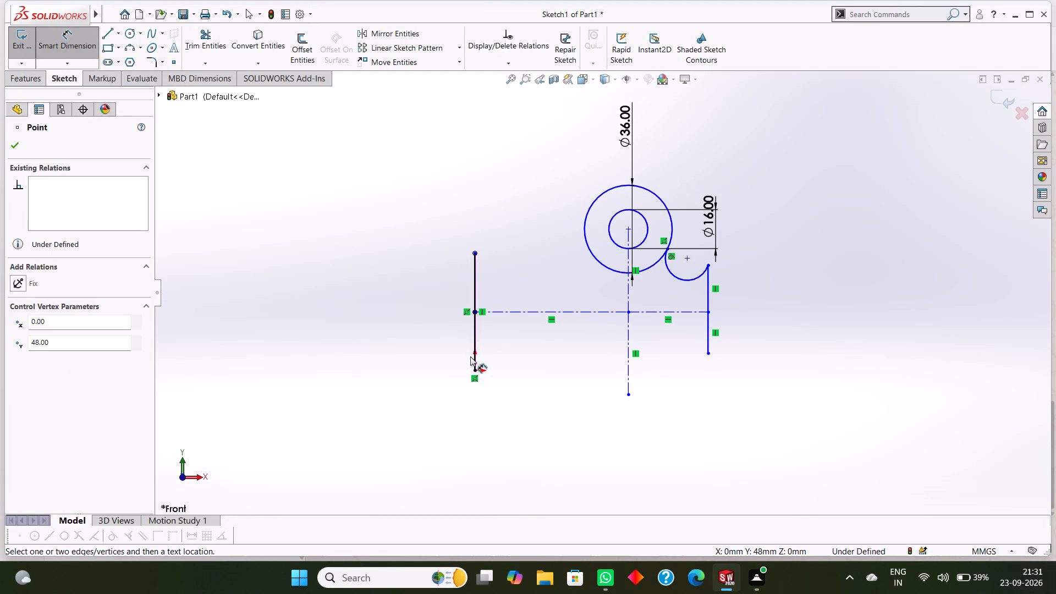
{"action": "left_click", "coordinate": [473, 370]}
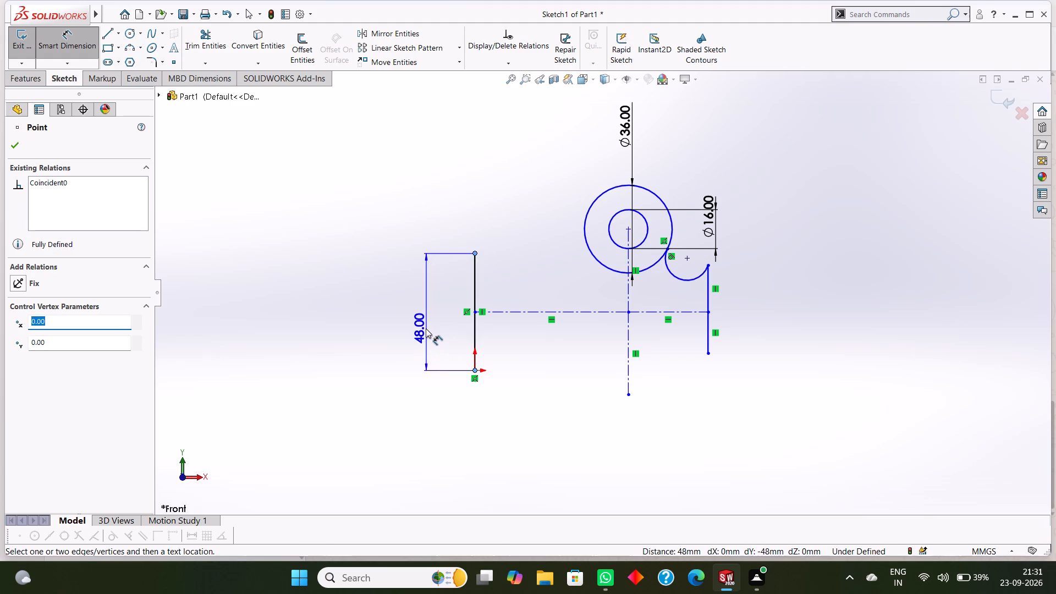
{"action": "left_click", "coordinate": [426, 328]}
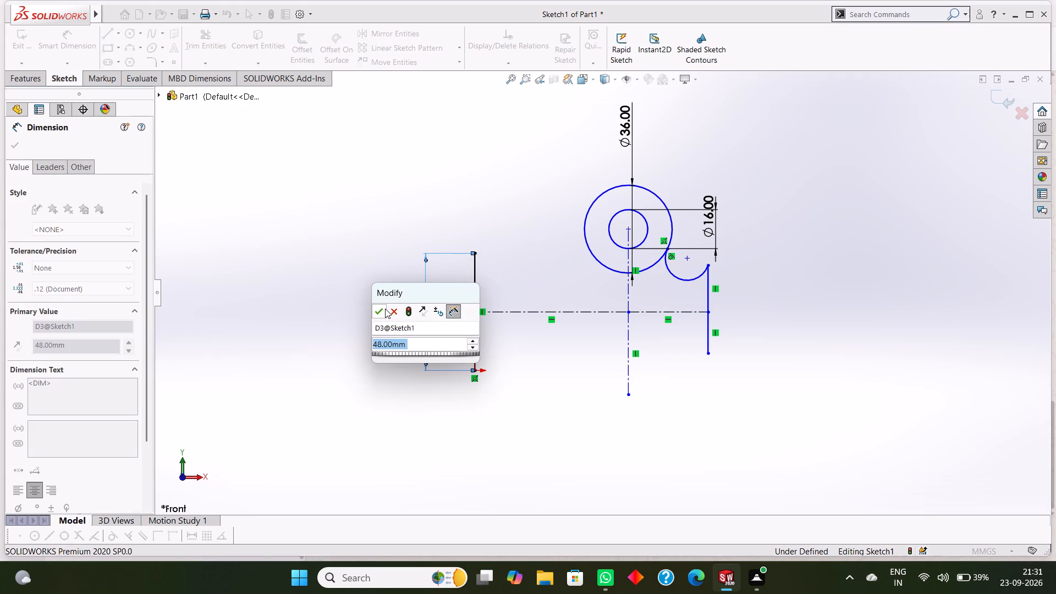
{"action": "left_click", "coordinate": [383, 308]}
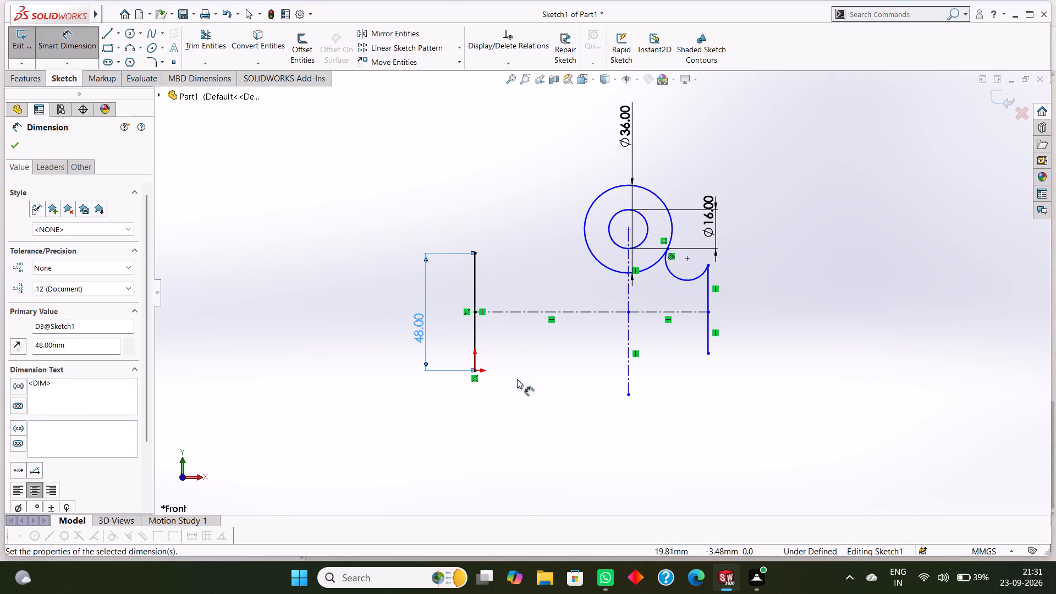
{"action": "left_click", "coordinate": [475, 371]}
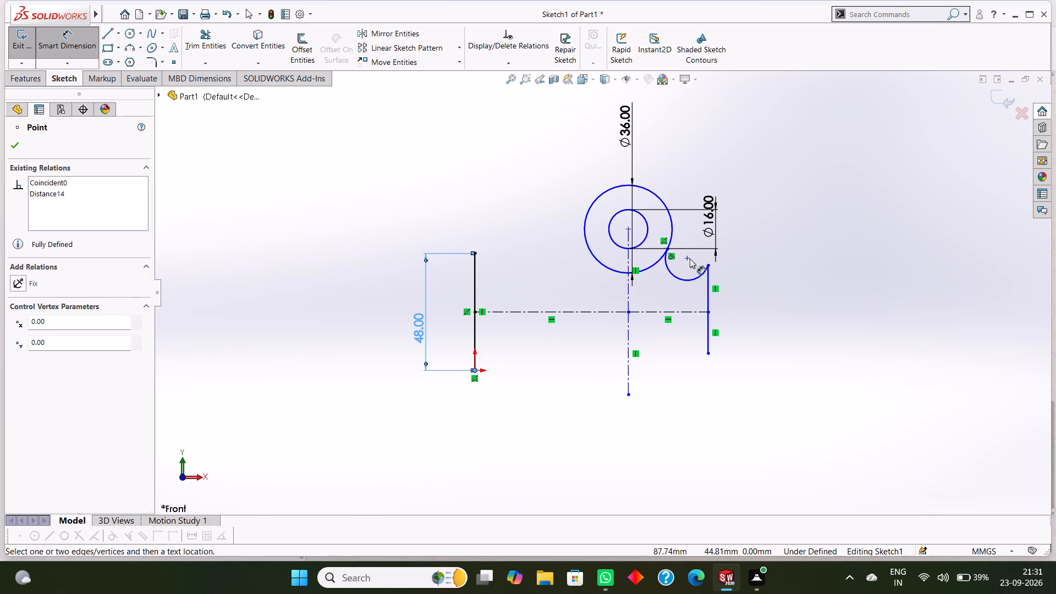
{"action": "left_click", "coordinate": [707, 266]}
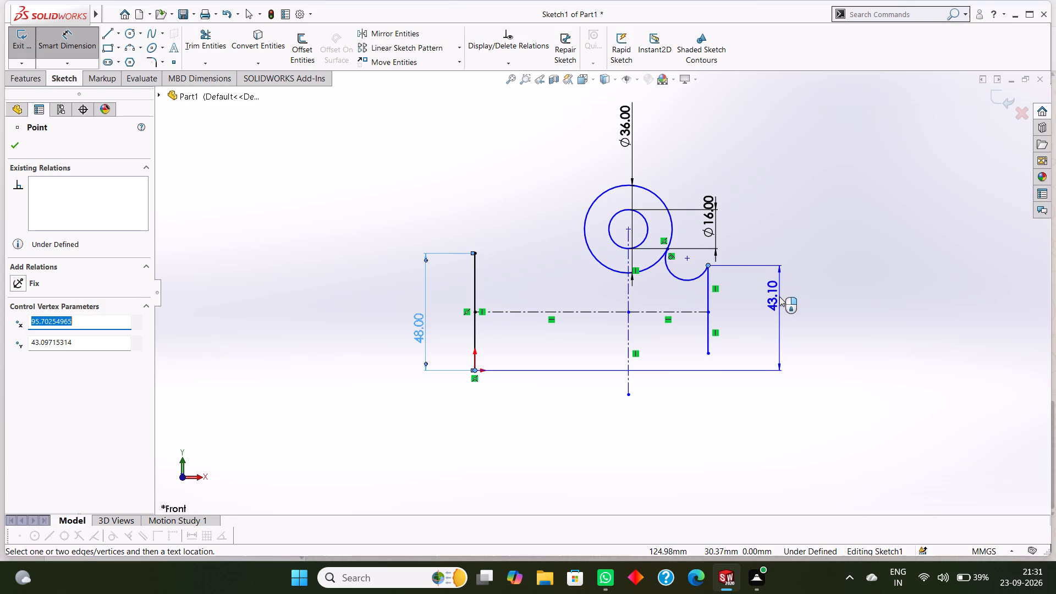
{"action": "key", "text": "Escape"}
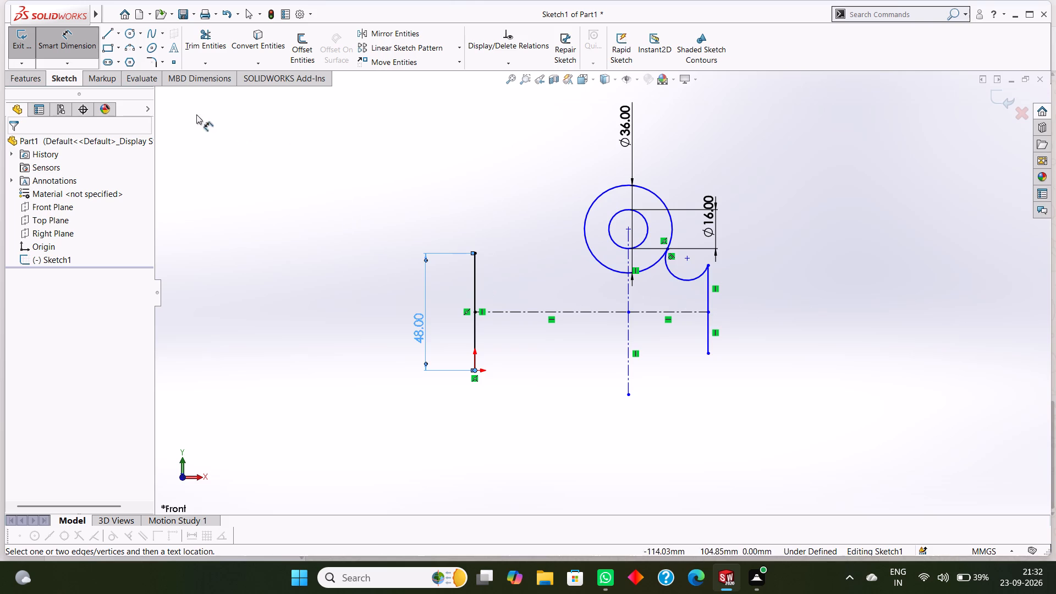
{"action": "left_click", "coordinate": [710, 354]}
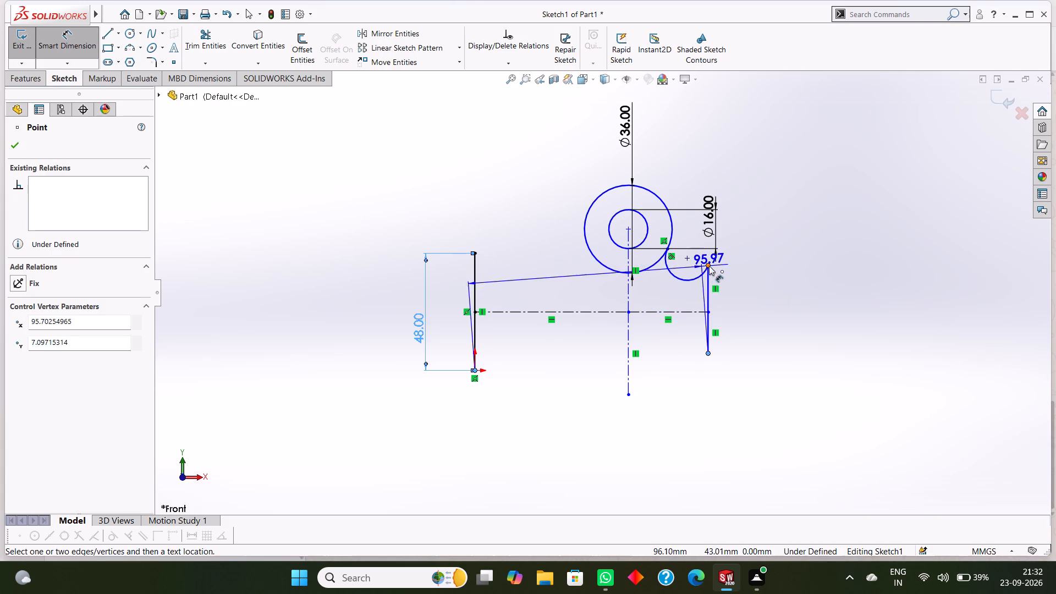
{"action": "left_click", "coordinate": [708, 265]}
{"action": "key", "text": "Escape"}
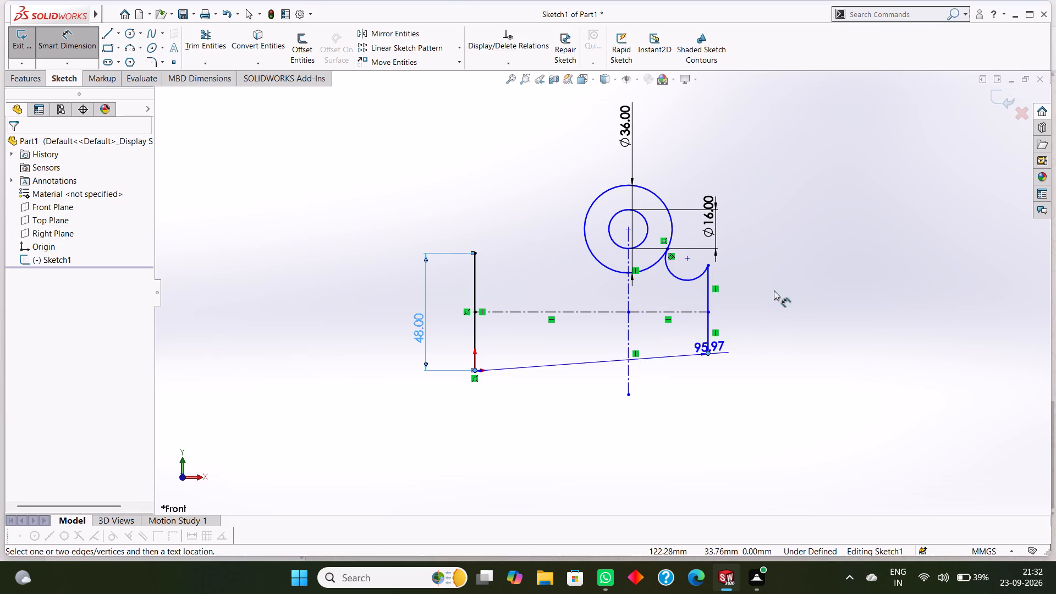
Dimension the right vertical edge from its bottom endpoint to its top endpoint at 36 mm.
{"action": "key", "text": "Escape"}
{"action": "key", "text": "Escape"}
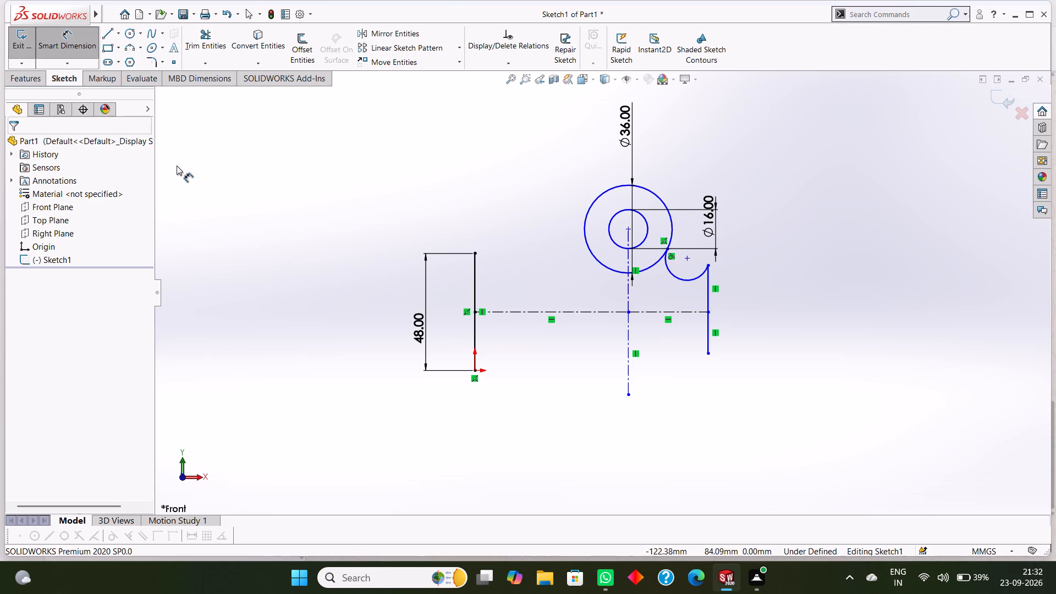
{"action": "key", "text": "Escape"}
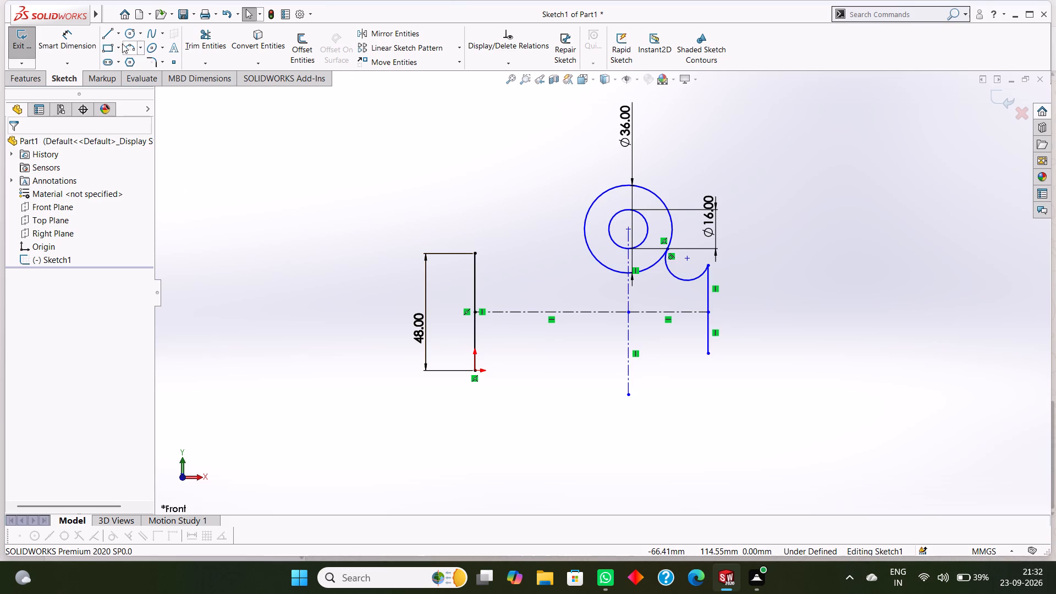
{"action": "left_click", "coordinate": [74, 35]}
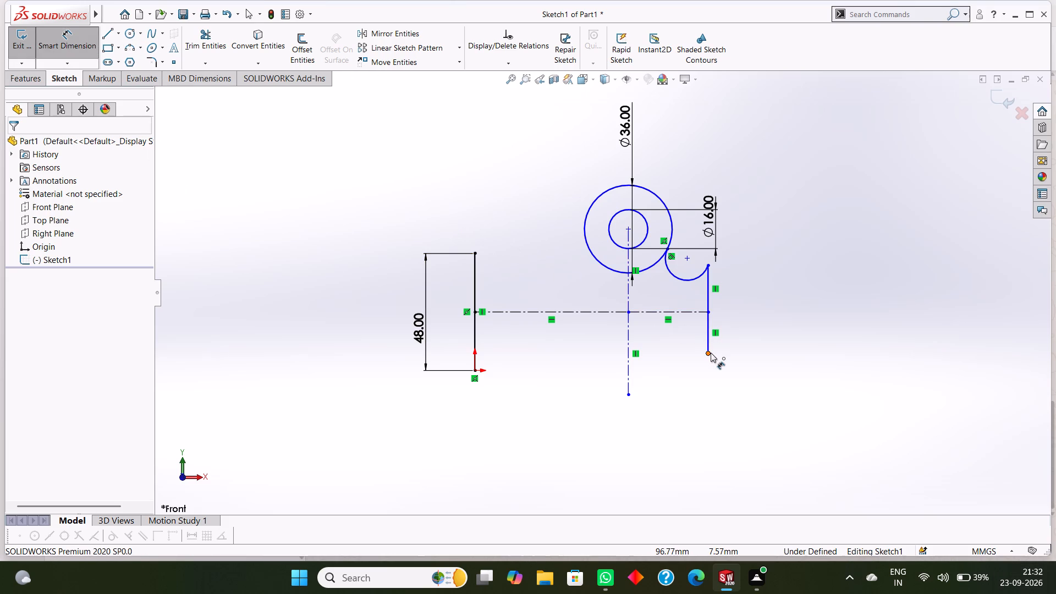
{"action": "left_click", "coordinate": [711, 353]}
{"action": "left_click", "coordinate": [708, 263]}
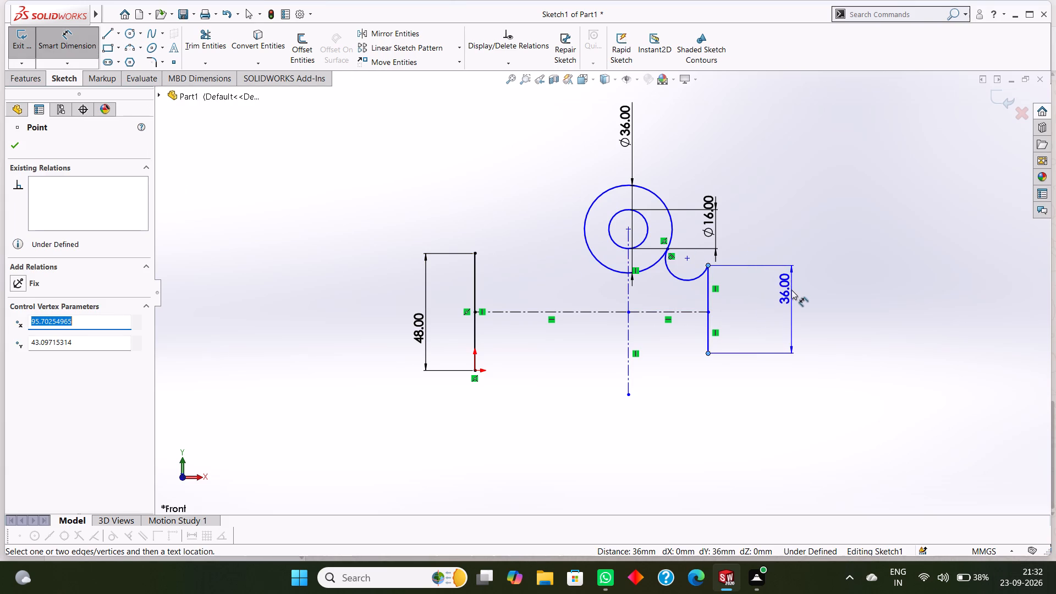
{"action": "left_click", "coordinate": [791, 293]}
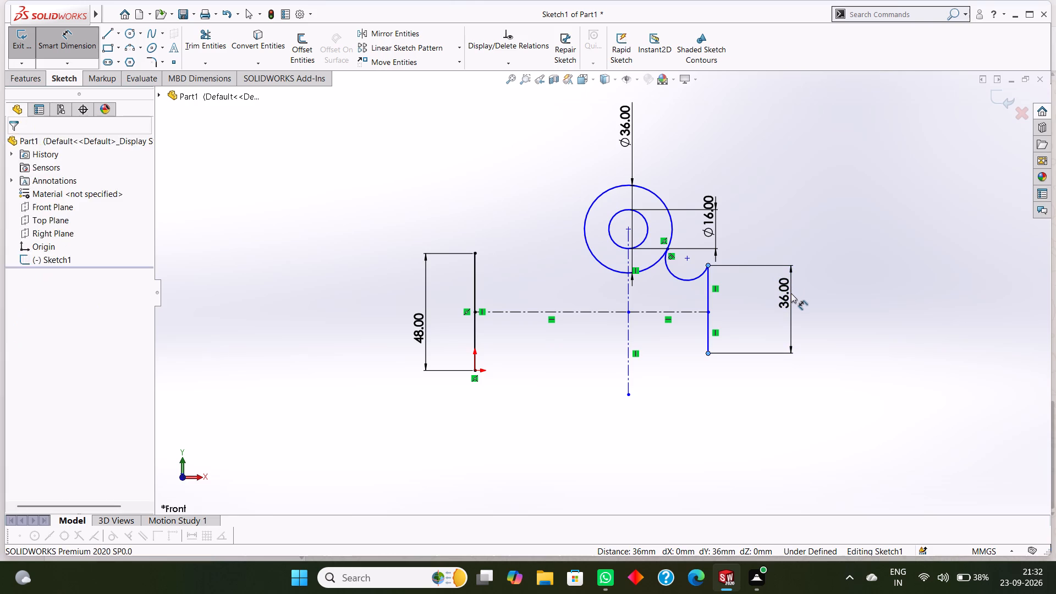
{"action": "left_click", "coordinate": [740, 280]}
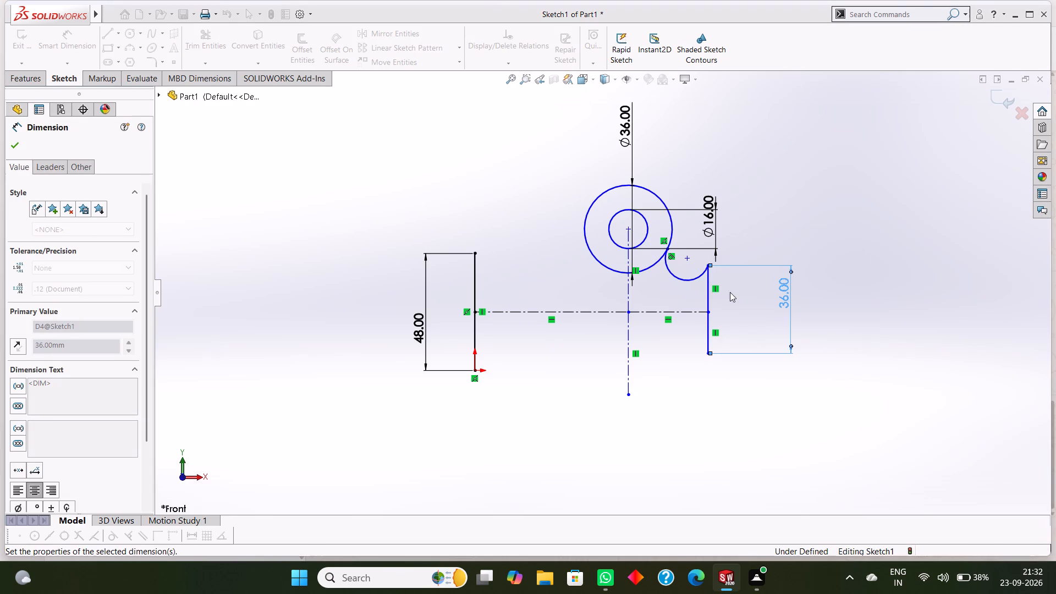
{"action": "scroll", "coordinate": [730, 298], "scroll_direction": "down", "scroll_amount": 1}
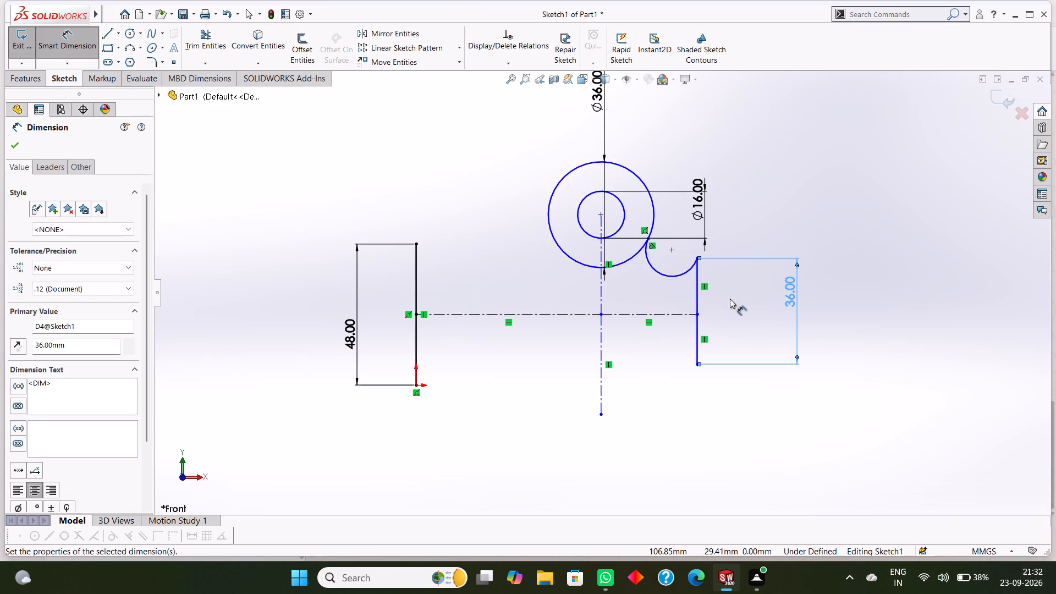
{"action": "scroll", "coordinate": [730, 299], "scroll_direction": "up", "scroll_amount": 1}
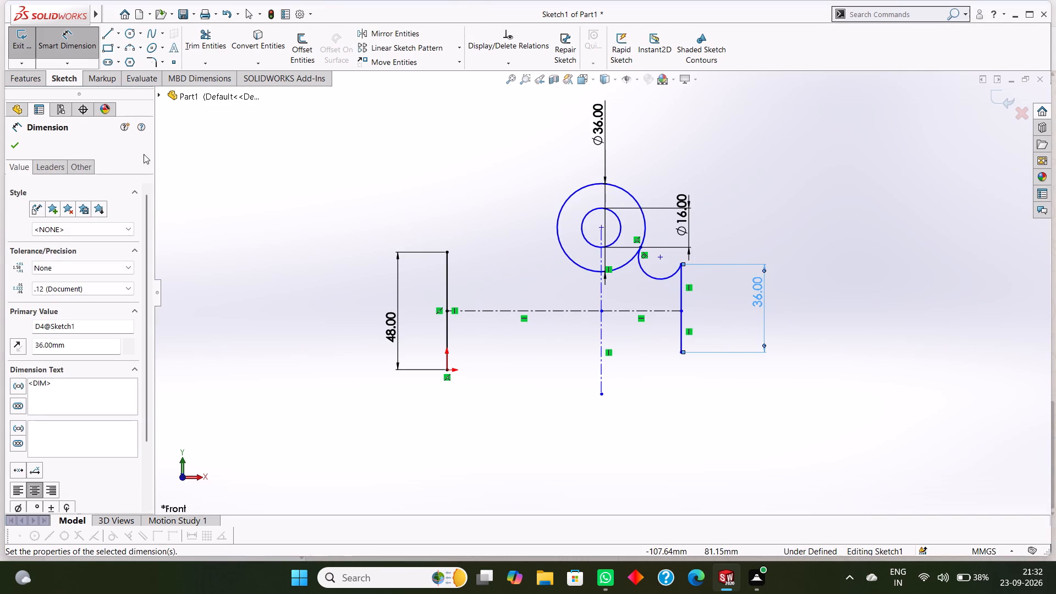
{"action": "left_click", "coordinate": [16, 146]}
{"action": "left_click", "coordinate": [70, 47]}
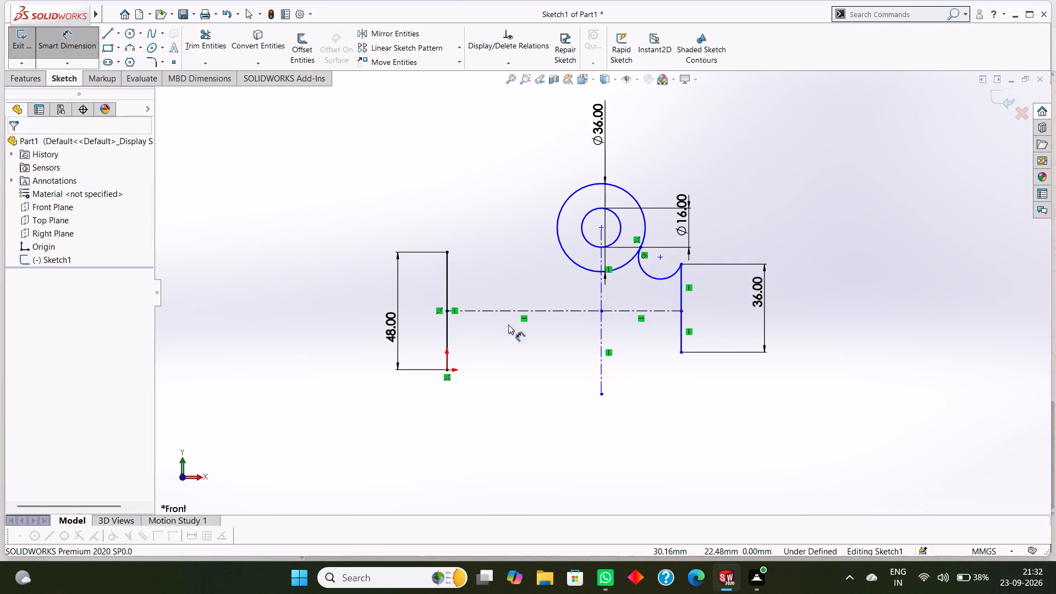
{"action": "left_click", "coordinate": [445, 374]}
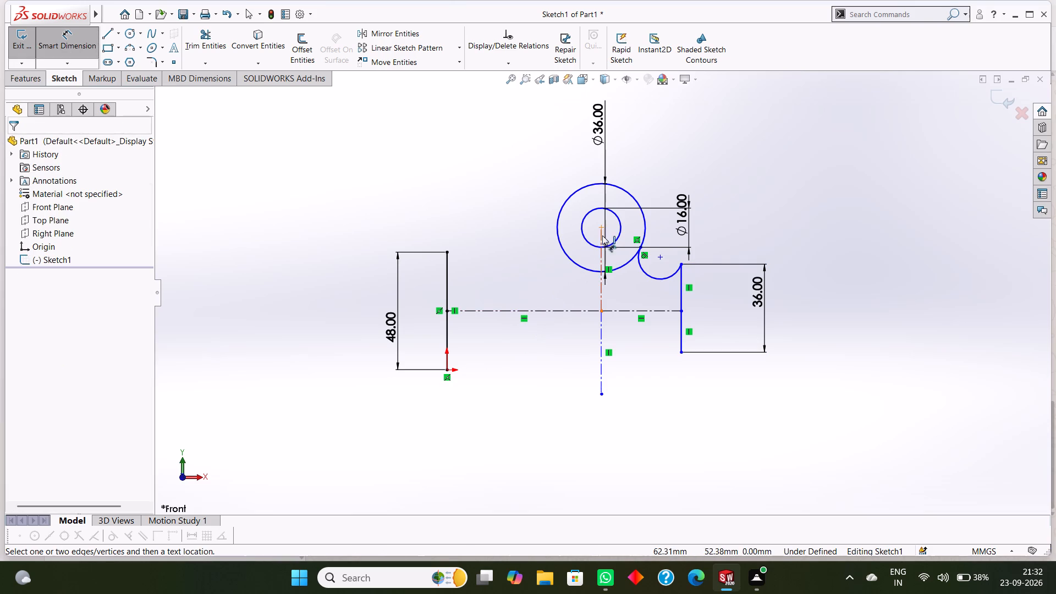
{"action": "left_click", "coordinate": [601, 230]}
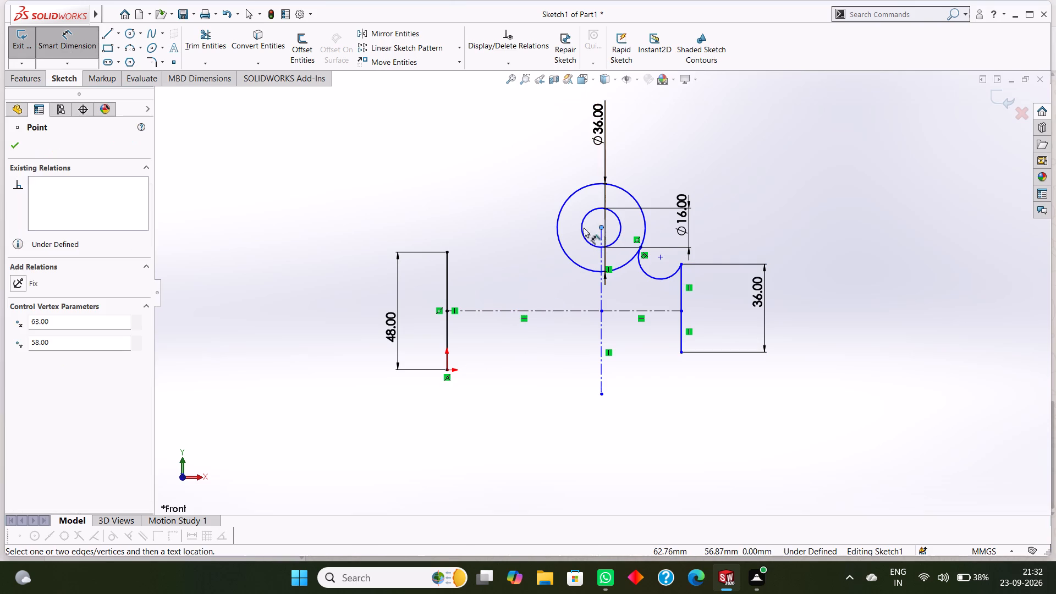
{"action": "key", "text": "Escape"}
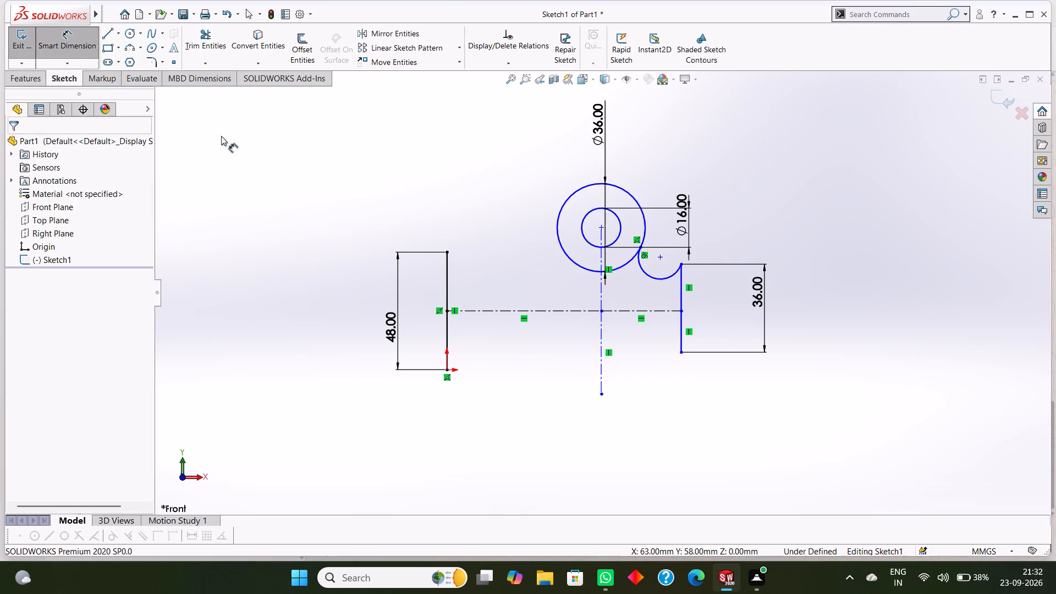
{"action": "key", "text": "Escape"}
Dimension the horizontal distance from the origin to the concentric circles' center at 63 mm.
{"action": "left_click", "coordinate": [81, 42]}
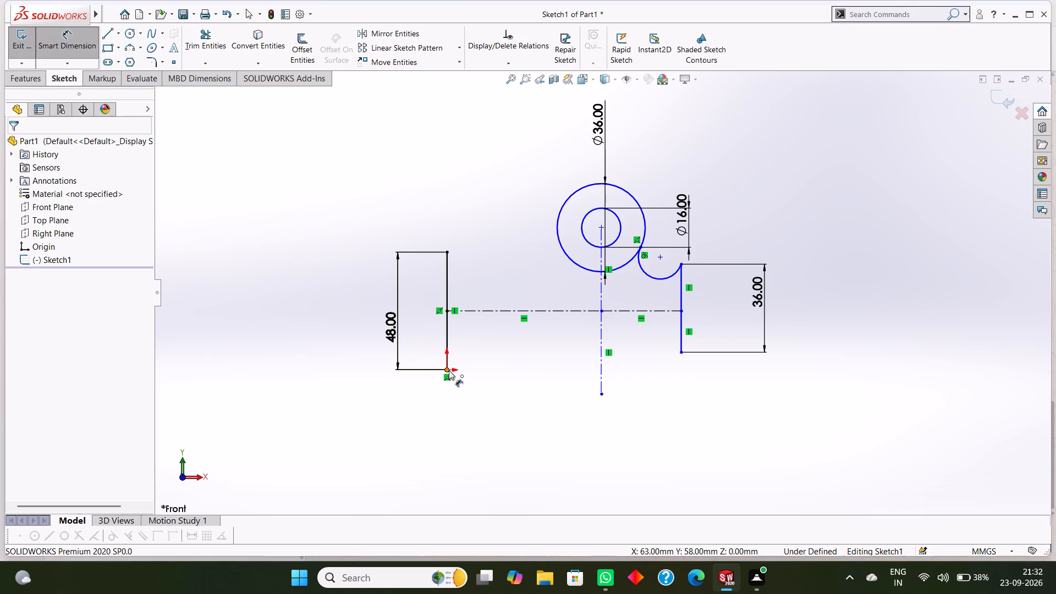
{"action": "left_click", "coordinate": [449, 370]}
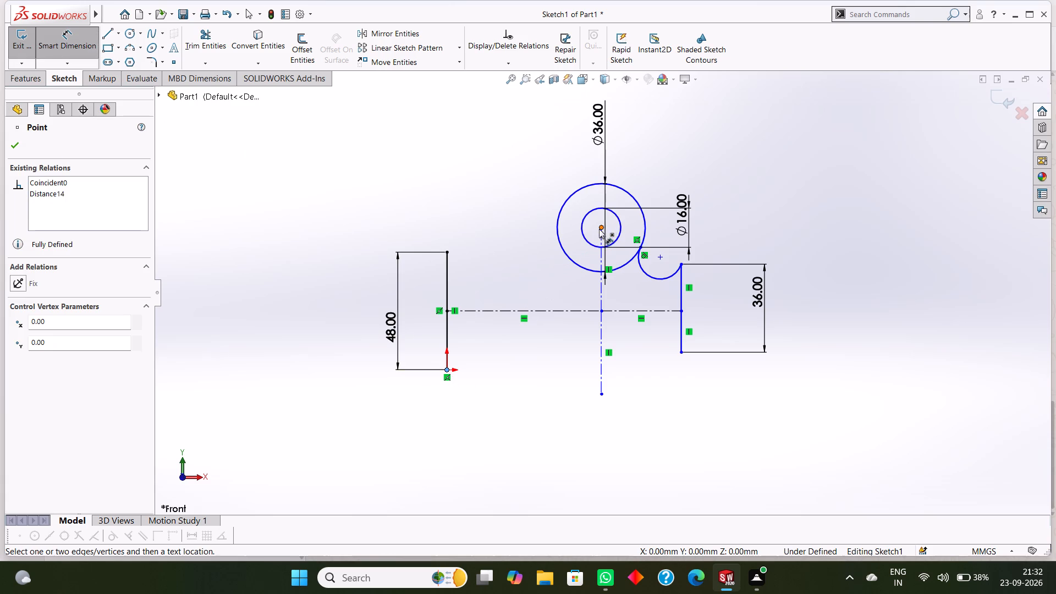
{"action": "left_click", "coordinate": [602, 229]}
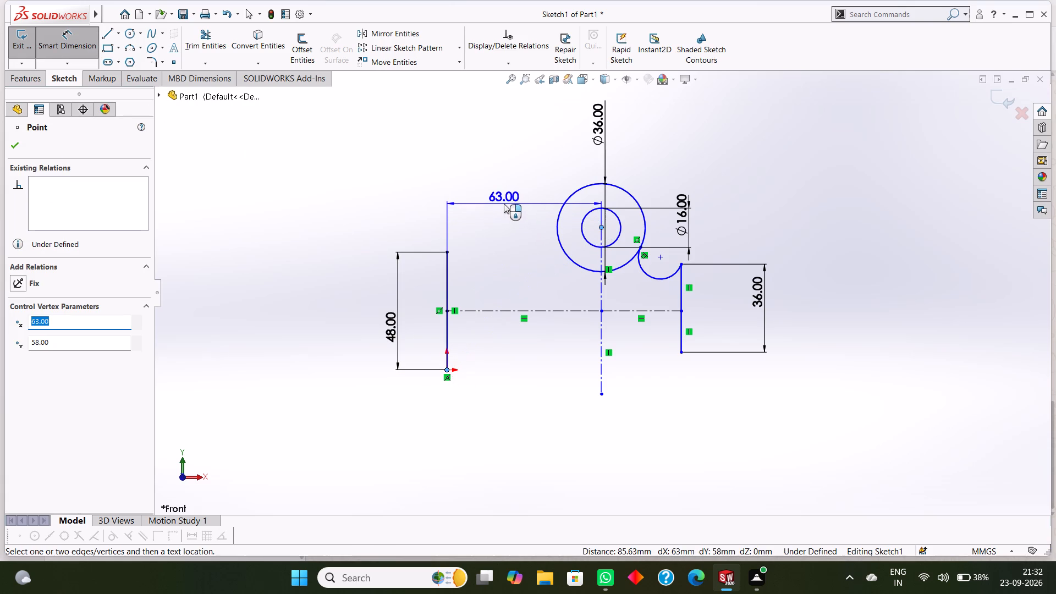
{"action": "left_click", "coordinate": [504, 204]}
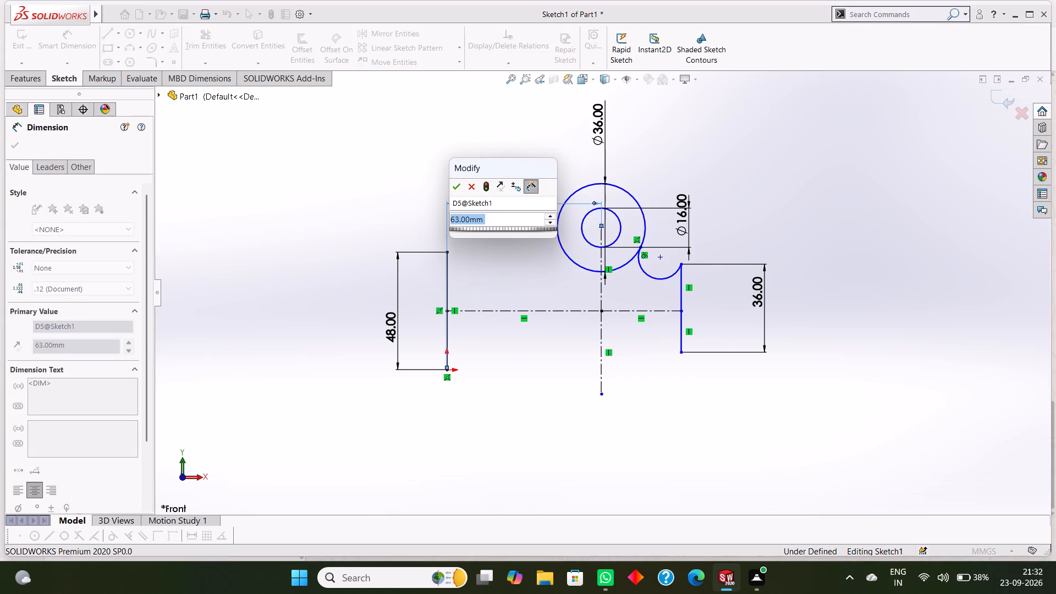
{"action": "left_click", "coordinate": [454, 191]}
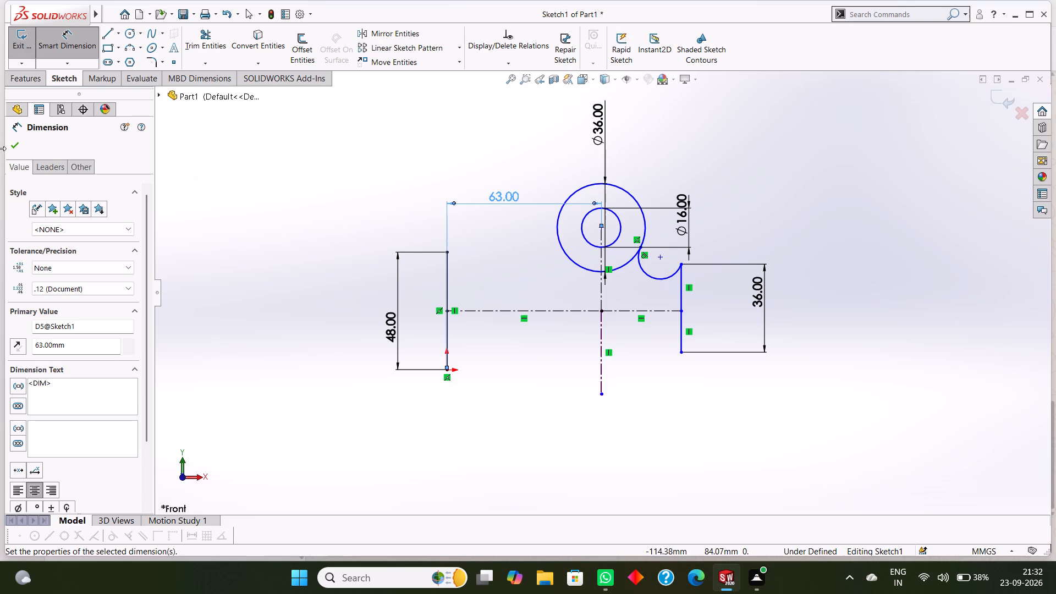
{"action": "left_click", "coordinate": [18, 148]}
Dimension the vertical distance from the vertical centerline's bottom endpoint to the circles' center at 68 mm.
{"action": "left_click", "coordinate": [78, 40]}
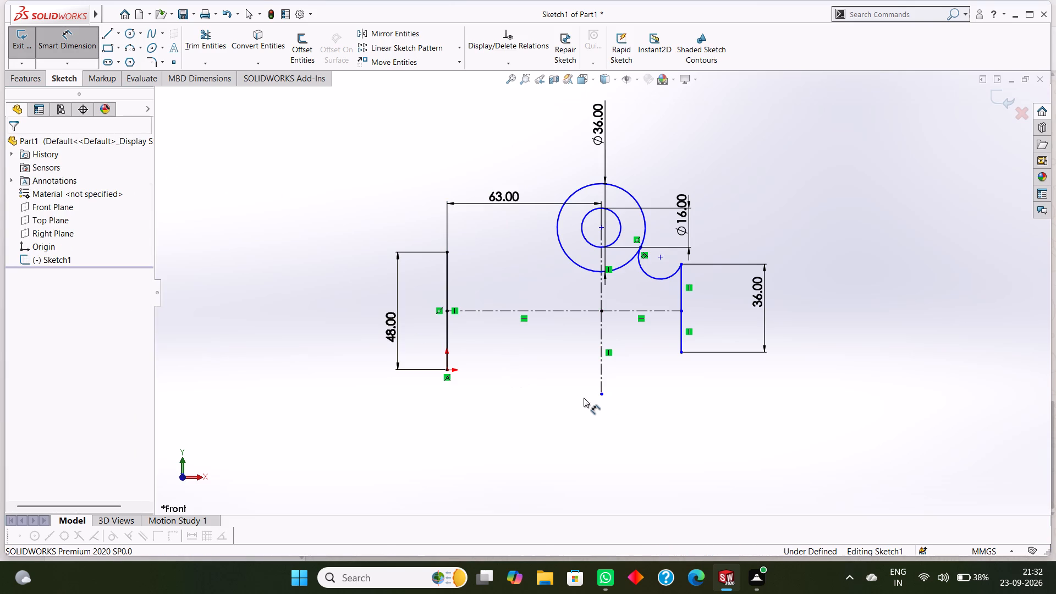
{"action": "left_click", "coordinate": [604, 393]}
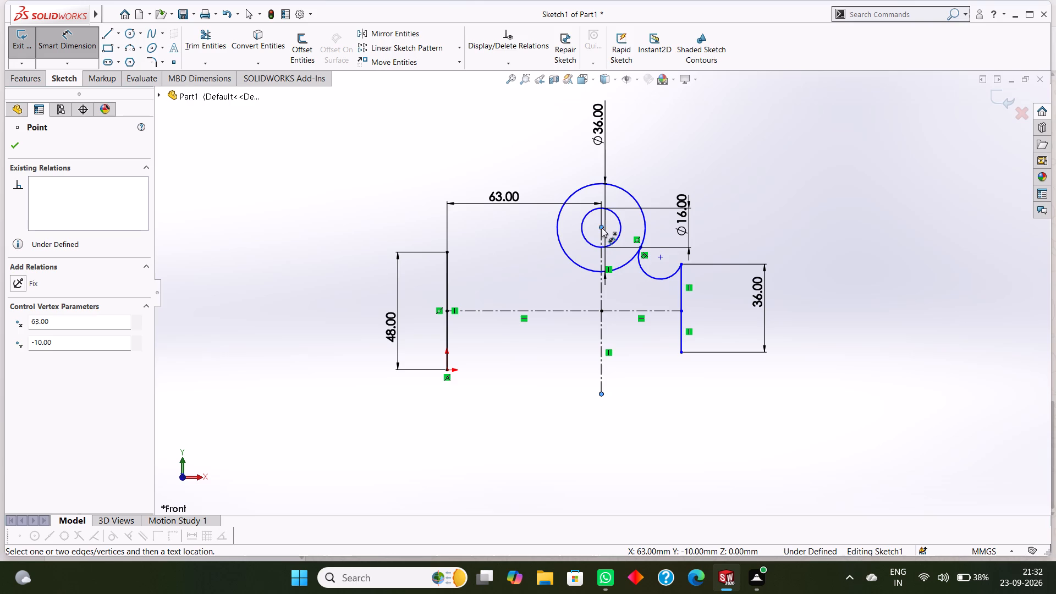
{"action": "left_click", "coordinate": [602, 228]}
{"action": "left_click", "coordinate": [301, 261]}
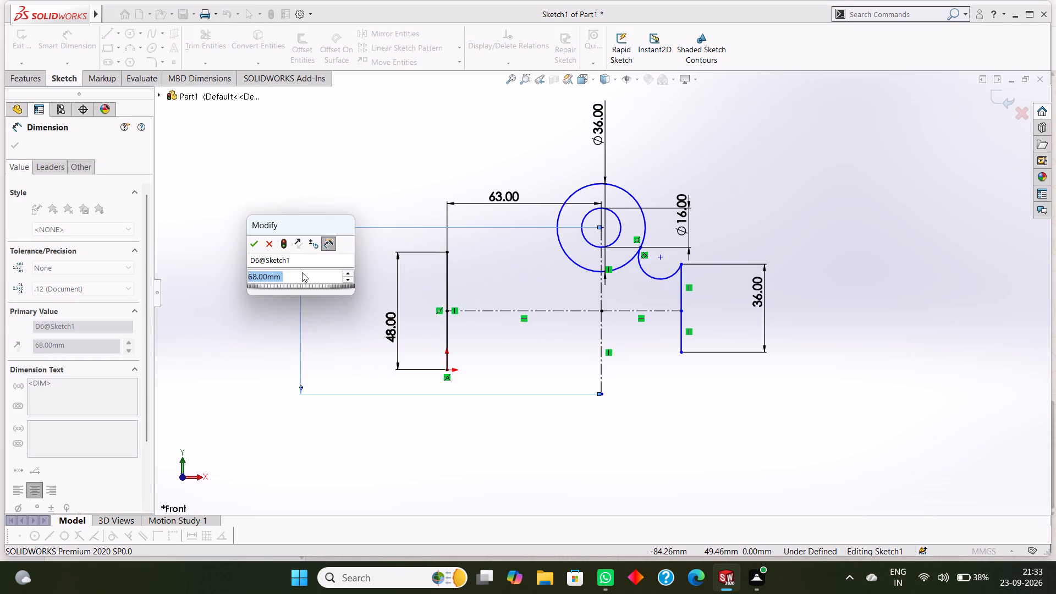
{"action": "left_click", "coordinate": [252, 248]}
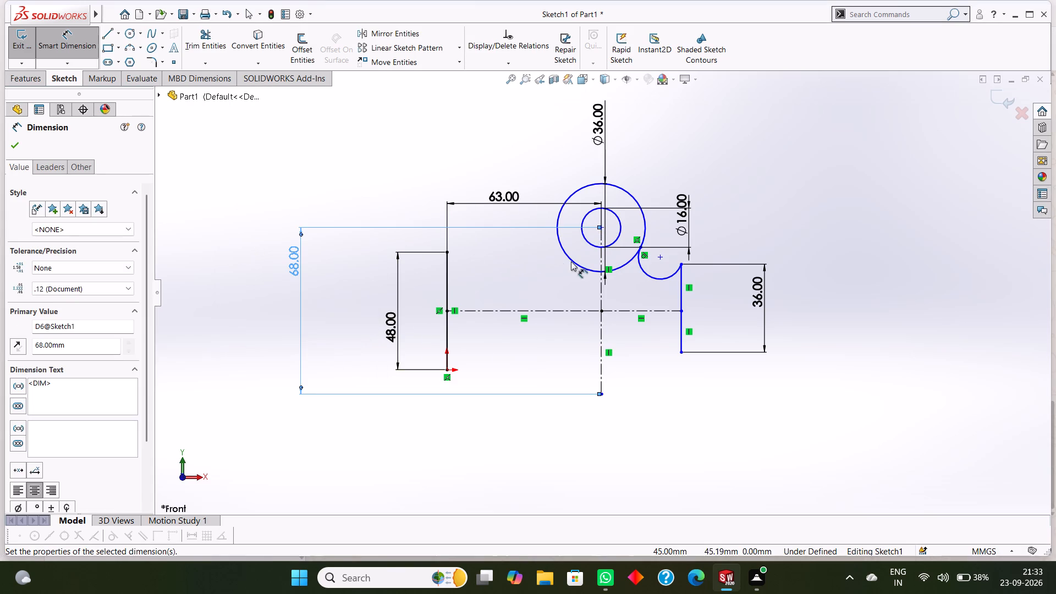
{"action": "scroll", "coordinate": [624, 218], "scroll_direction": "down", "scroll_amount": 3}
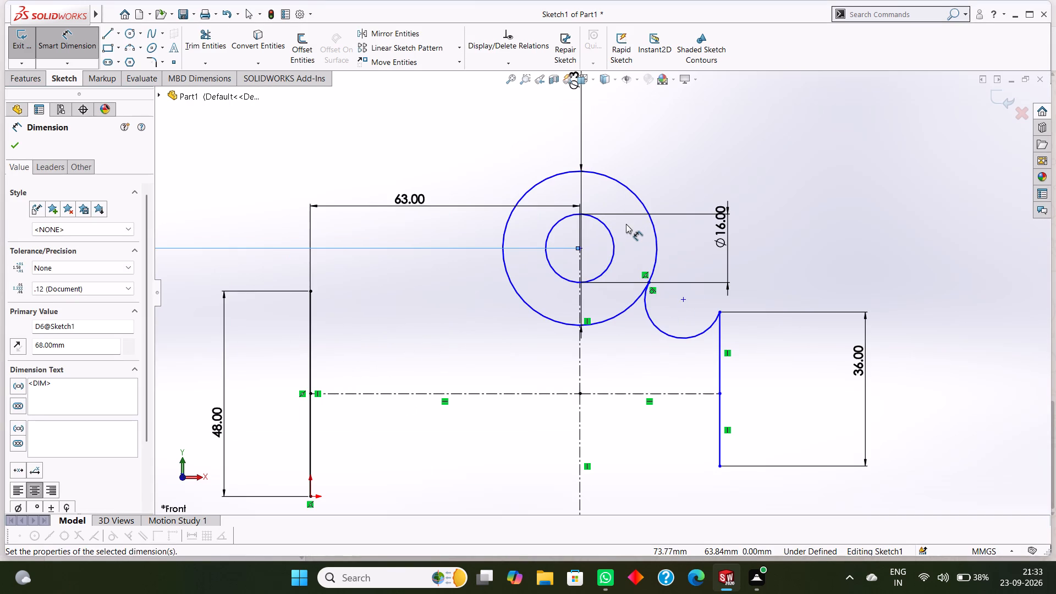
{"action": "scroll", "coordinate": [667, 313], "scroll_direction": "down", "scroll_amount": 1}
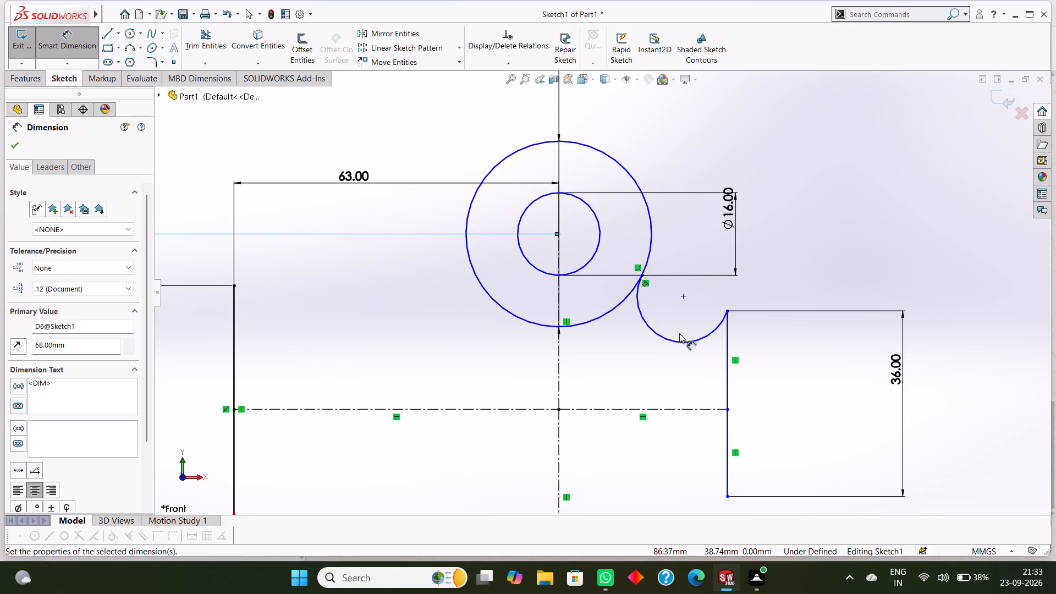
{"action": "scroll", "coordinate": [680, 334], "scroll_direction": "down", "scroll_amount": 1}
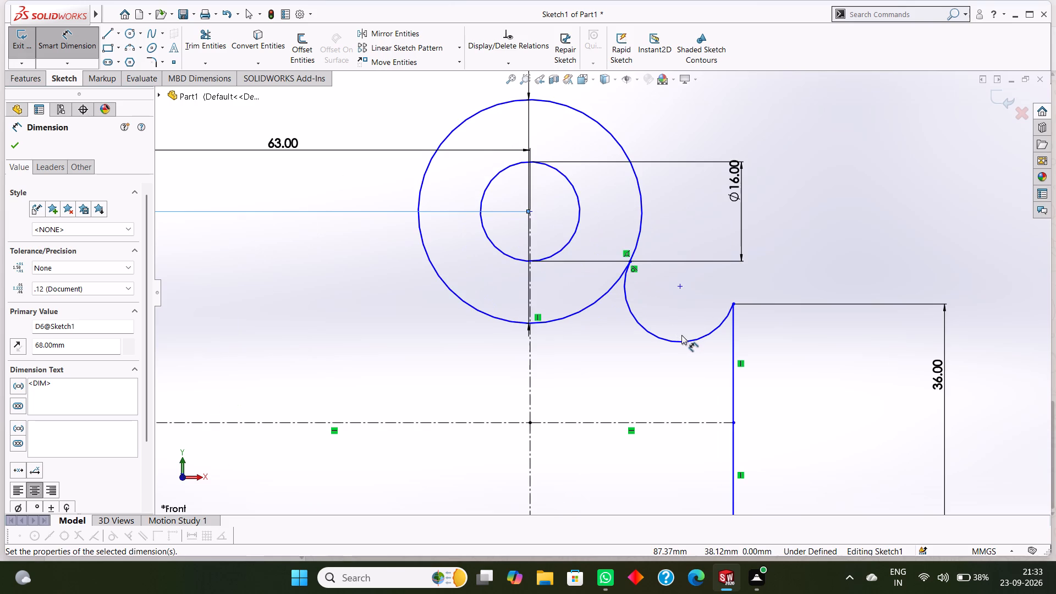
{"action": "scroll", "coordinate": [639, 317], "scroll_direction": "up", "scroll_amount": 5}
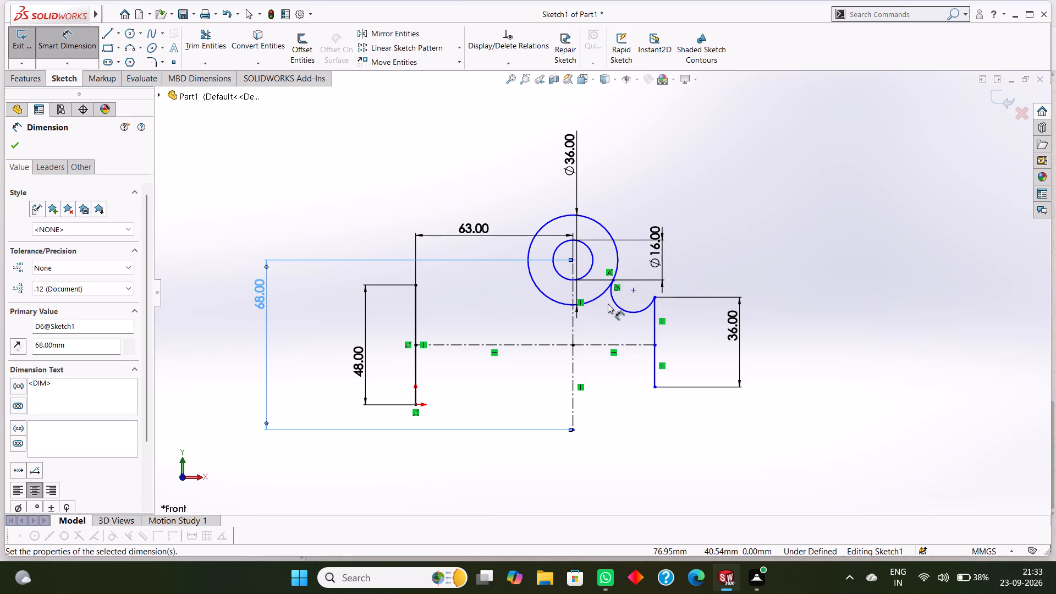
{"action": "scroll", "coordinate": [608, 304], "scroll_direction": "down", "scroll_amount": 1}
{"action": "scroll", "coordinate": [608, 304], "scroll_direction": "up", "scroll_amount": 2}
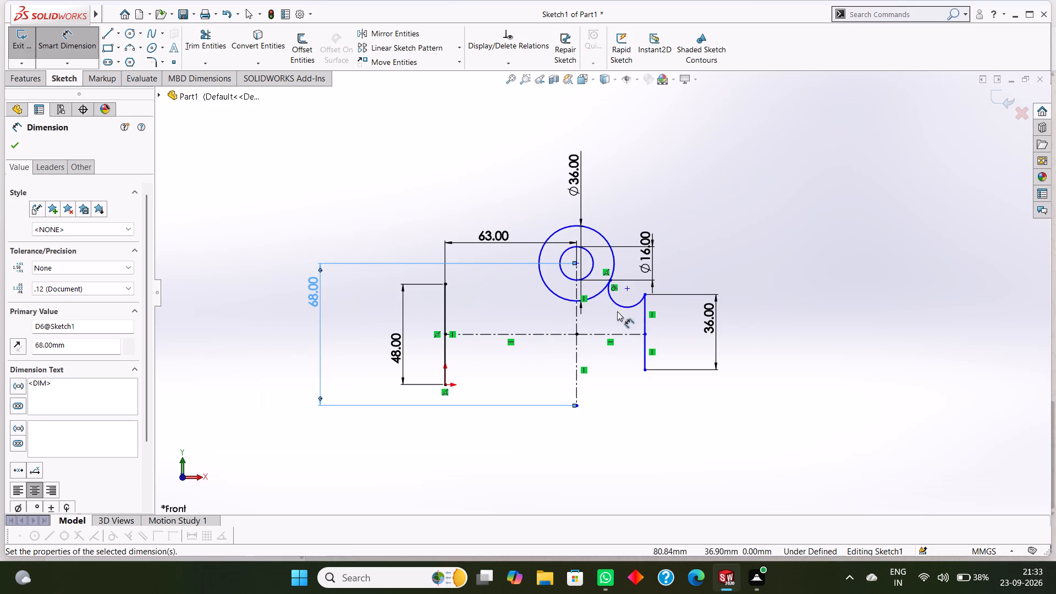
{"action": "scroll", "coordinate": [609, 328], "scroll_direction": "up", "scroll_amount": 1}
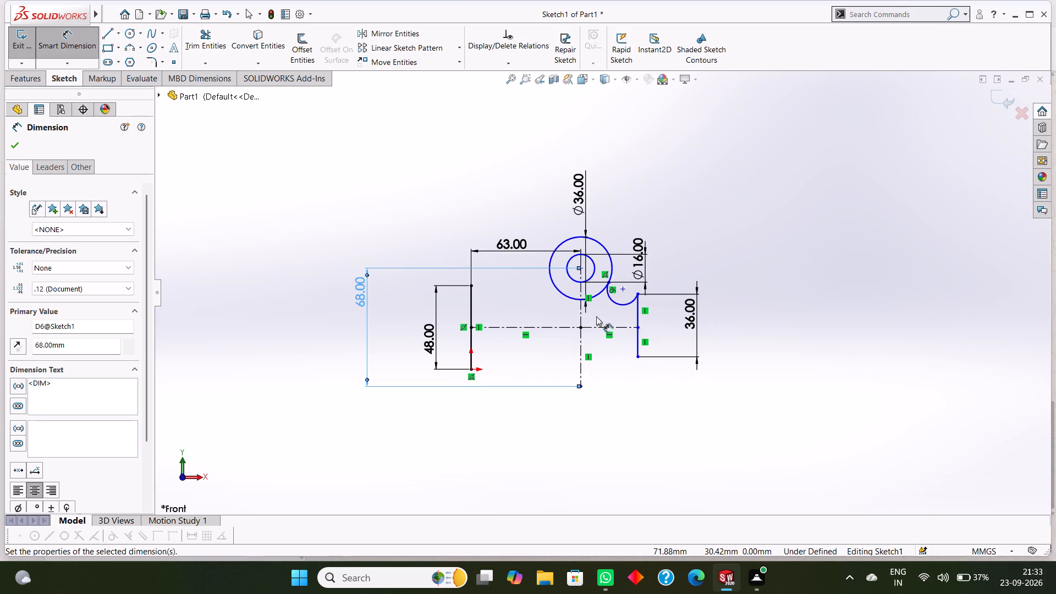
{"action": "scroll", "coordinate": [596, 316], "scroll_direction": "down", "scroll_amount": 2}
{"action": "scroll", "coordinate": [596, 316], "scroll_direction": "up", "scroll_amount": 2}
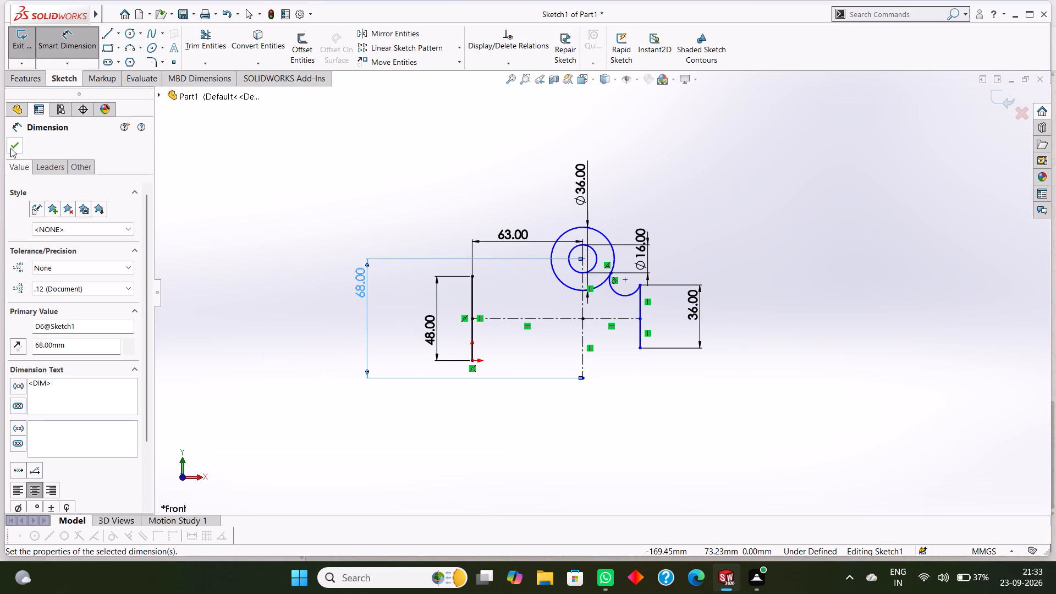
{"action": "left_click", "coordinate": [11, 148]}
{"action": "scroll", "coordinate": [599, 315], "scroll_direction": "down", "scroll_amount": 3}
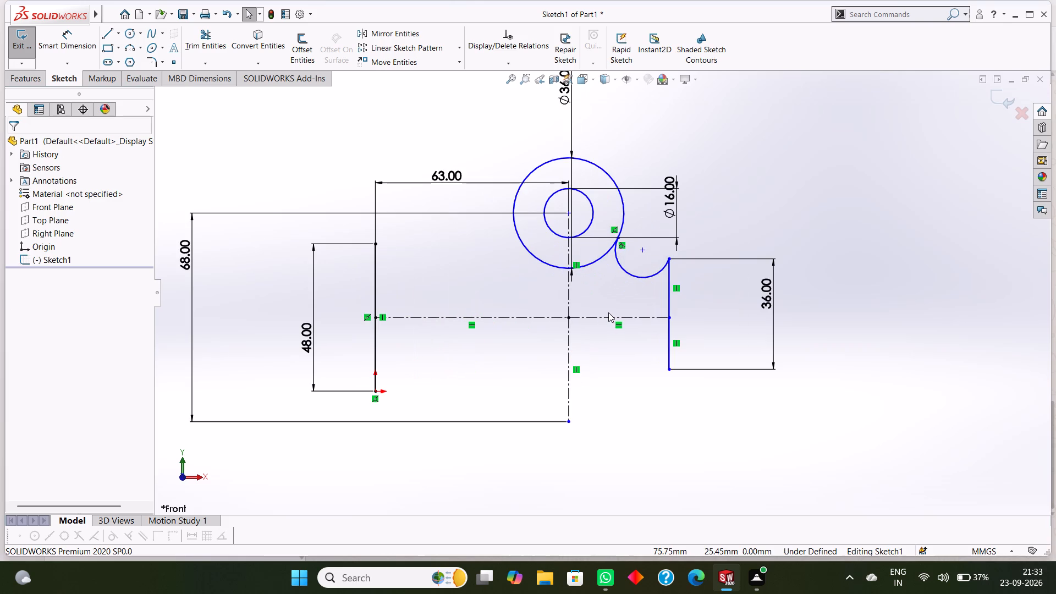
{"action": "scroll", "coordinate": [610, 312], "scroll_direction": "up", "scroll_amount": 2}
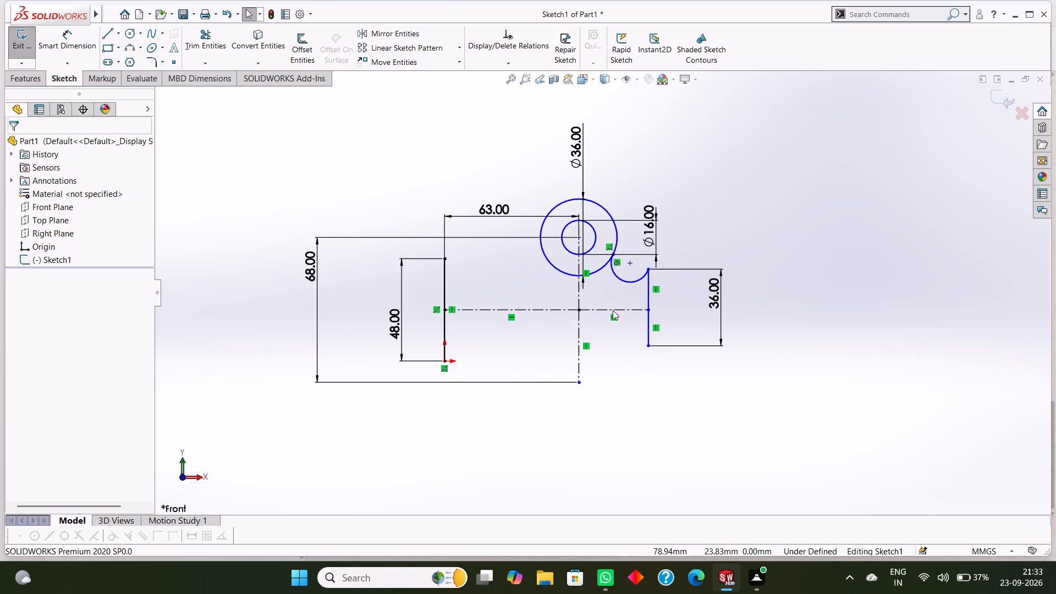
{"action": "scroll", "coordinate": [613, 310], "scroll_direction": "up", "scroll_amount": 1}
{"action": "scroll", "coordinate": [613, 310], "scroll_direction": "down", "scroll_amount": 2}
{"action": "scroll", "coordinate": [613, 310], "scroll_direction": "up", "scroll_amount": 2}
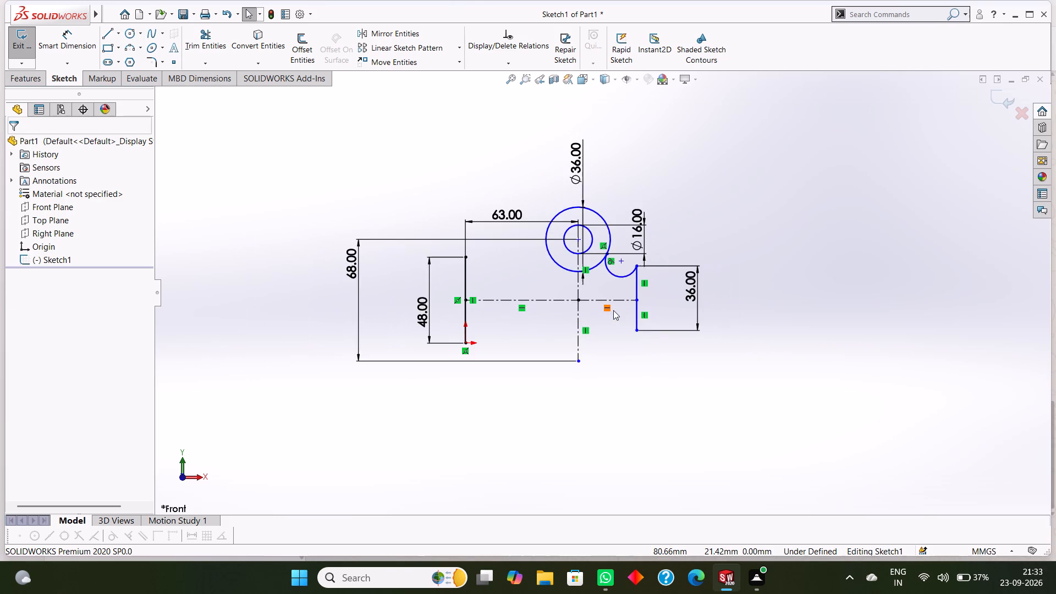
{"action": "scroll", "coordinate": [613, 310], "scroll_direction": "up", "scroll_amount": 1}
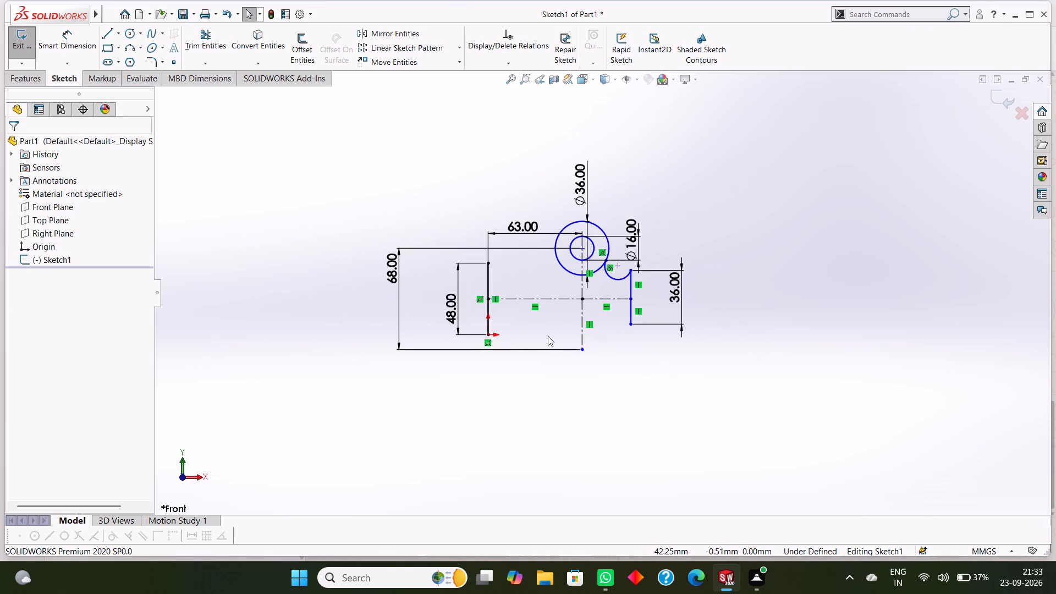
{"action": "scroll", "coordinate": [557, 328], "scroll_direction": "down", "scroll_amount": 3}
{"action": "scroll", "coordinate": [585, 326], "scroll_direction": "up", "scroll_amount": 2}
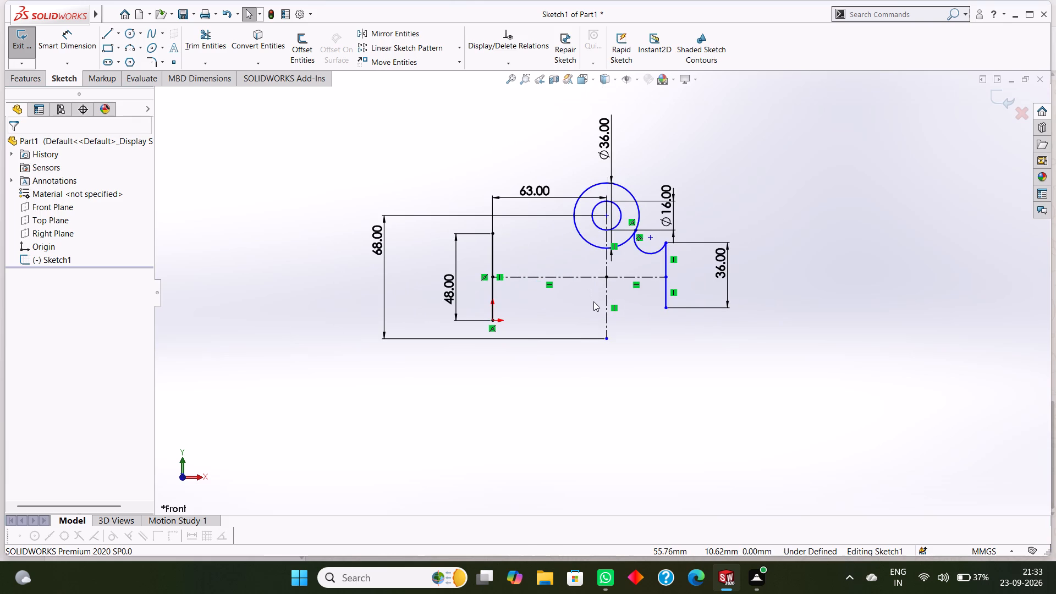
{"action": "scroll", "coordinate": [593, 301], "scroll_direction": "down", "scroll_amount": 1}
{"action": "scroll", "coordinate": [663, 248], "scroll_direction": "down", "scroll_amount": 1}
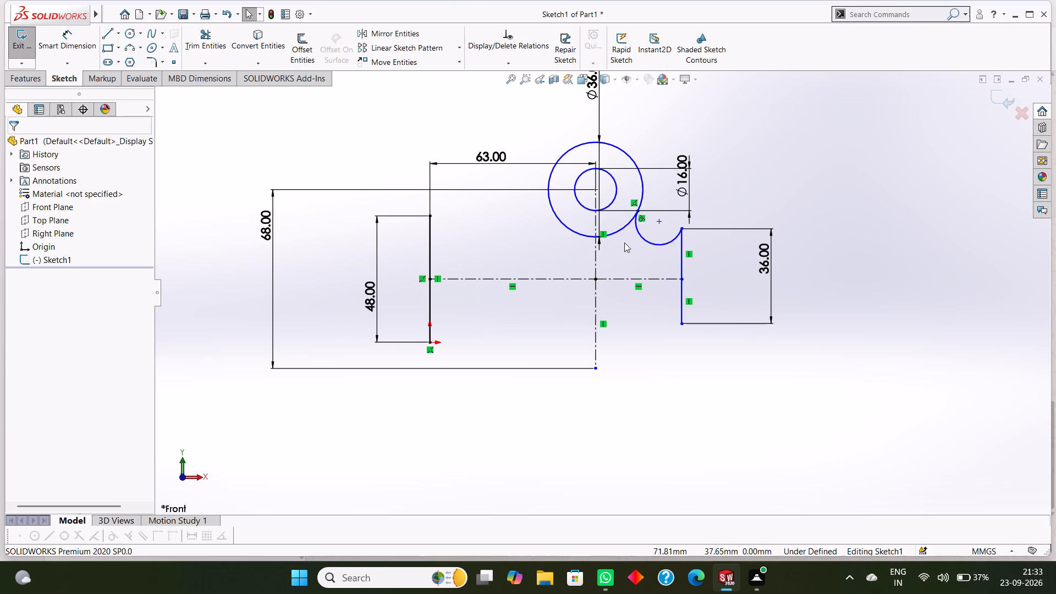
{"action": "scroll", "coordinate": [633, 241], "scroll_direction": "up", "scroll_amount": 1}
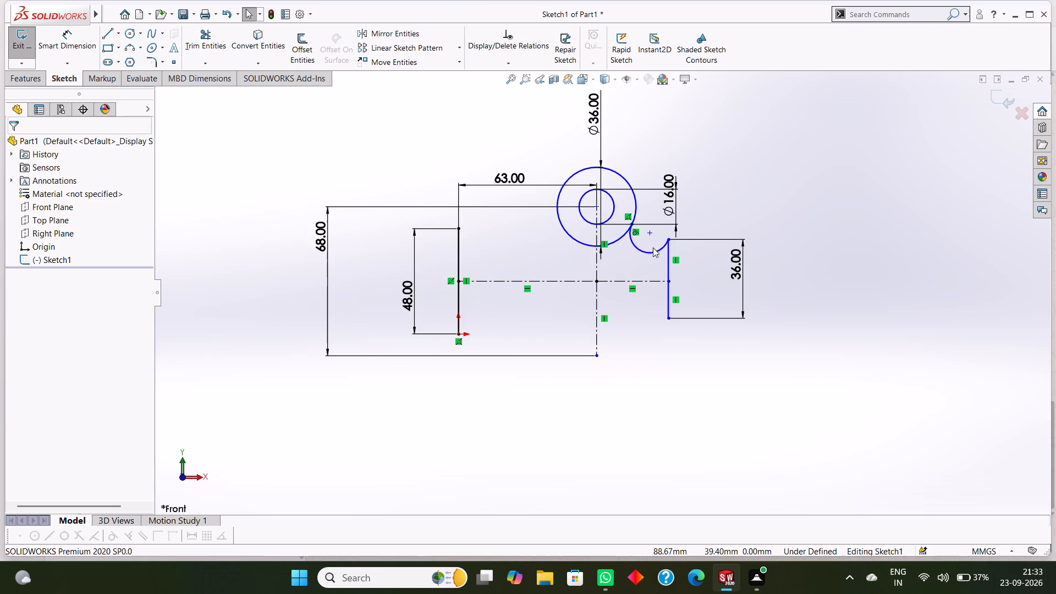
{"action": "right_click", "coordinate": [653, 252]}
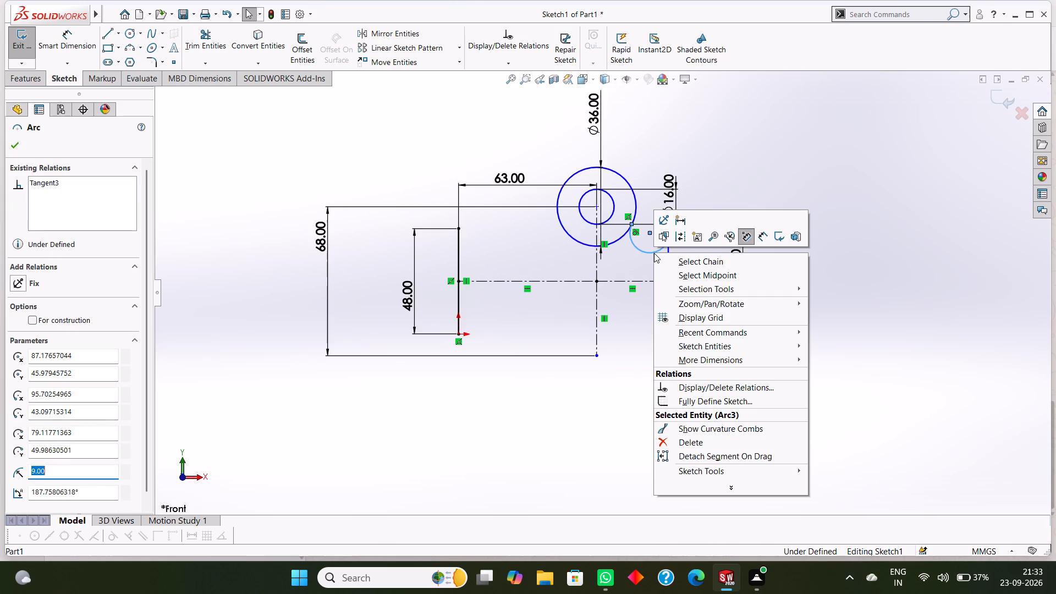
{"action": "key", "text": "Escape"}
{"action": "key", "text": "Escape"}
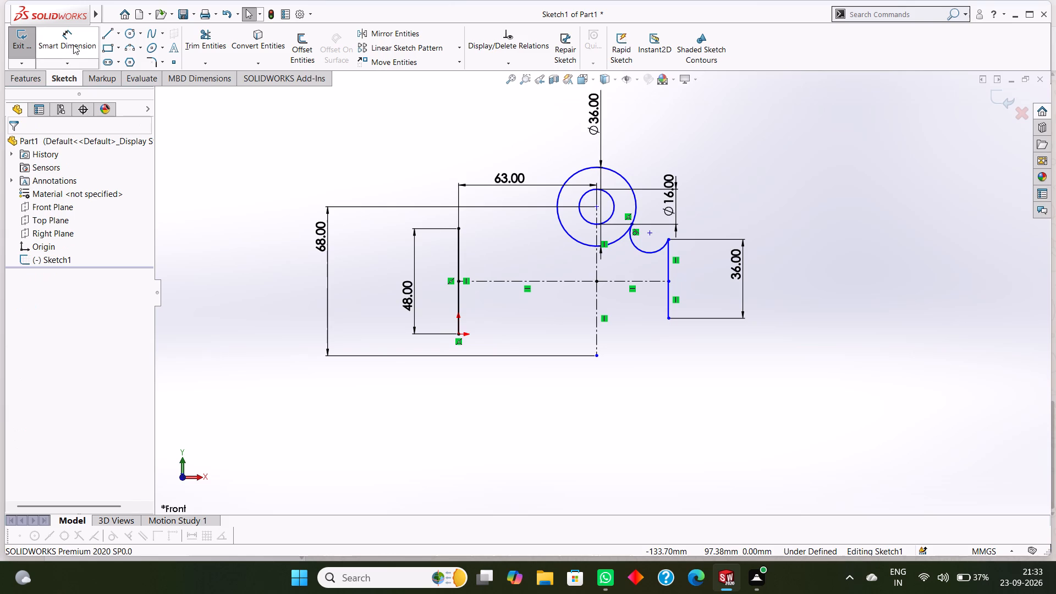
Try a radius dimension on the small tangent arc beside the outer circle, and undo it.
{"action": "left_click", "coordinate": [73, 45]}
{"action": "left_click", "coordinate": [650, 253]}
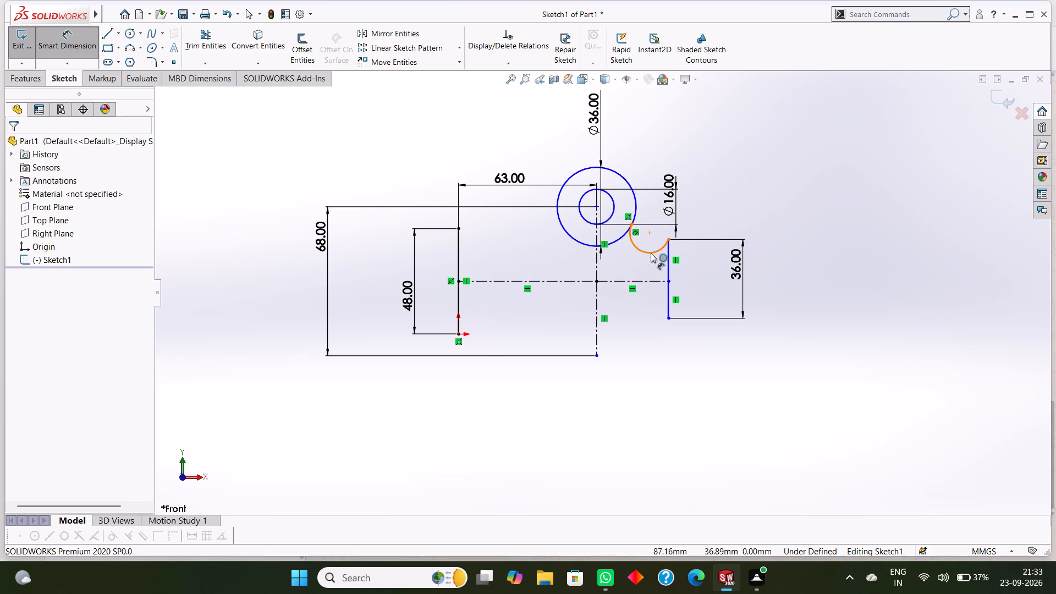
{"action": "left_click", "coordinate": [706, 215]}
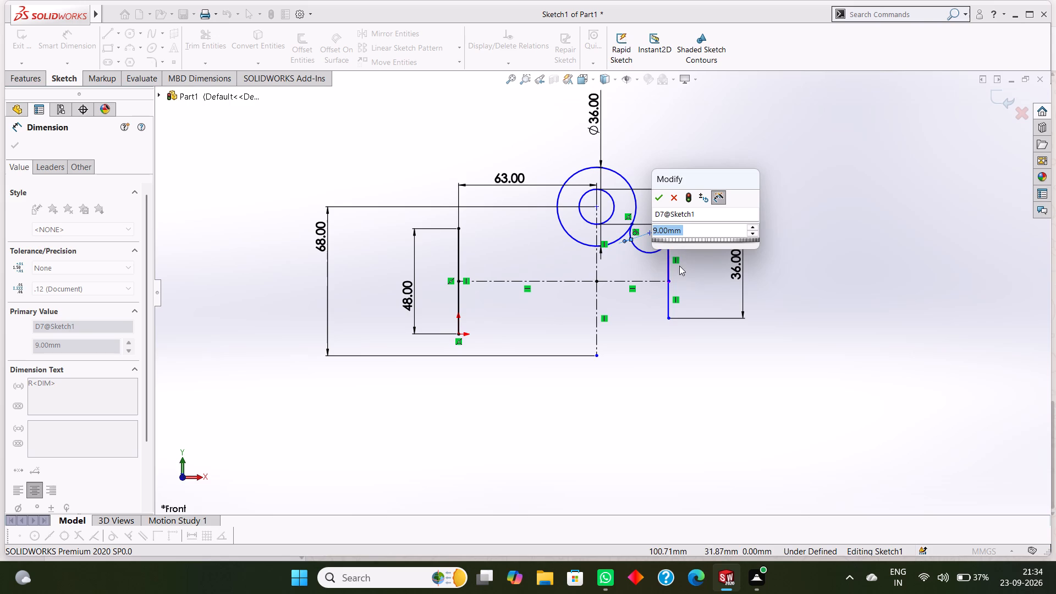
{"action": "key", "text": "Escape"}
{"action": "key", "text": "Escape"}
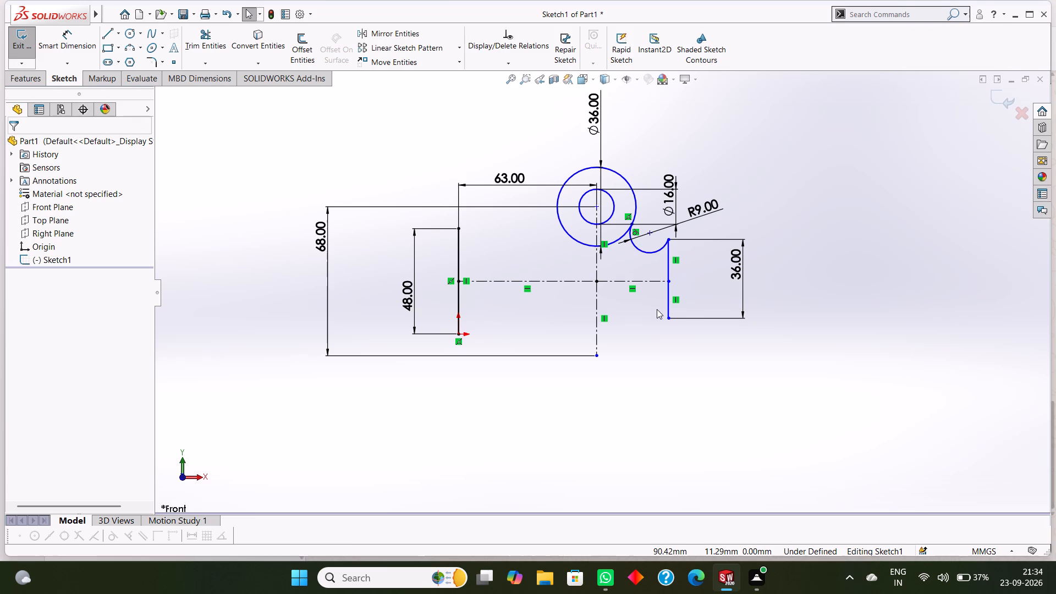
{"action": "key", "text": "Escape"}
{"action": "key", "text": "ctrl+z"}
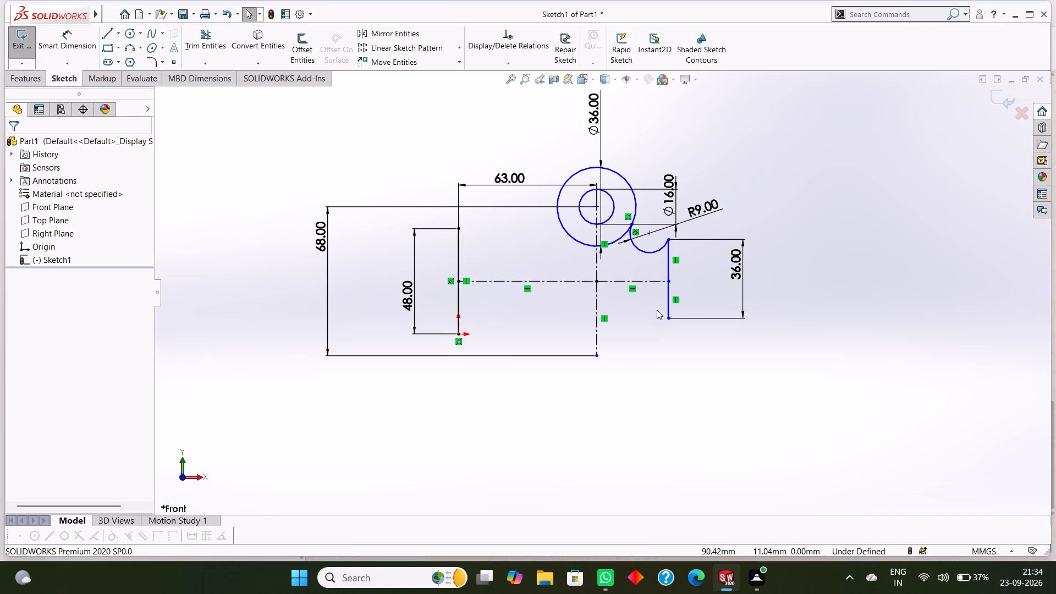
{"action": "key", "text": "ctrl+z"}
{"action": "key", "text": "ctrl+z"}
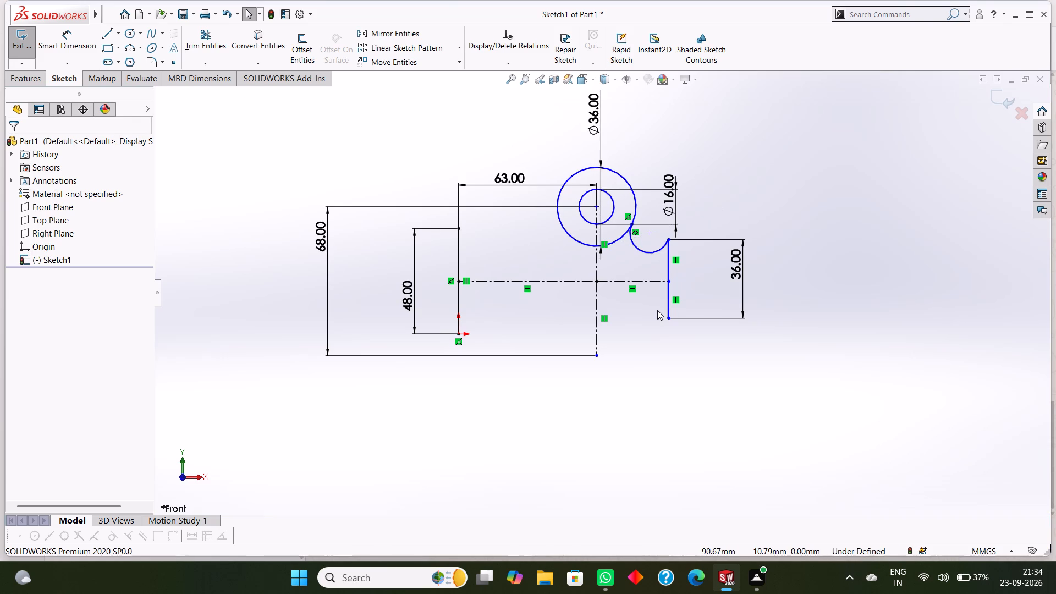
Delete the small tangent arc between the outer circle and the right vertical edge.
{"action": "right_click", "coordinate": [647, 245]}
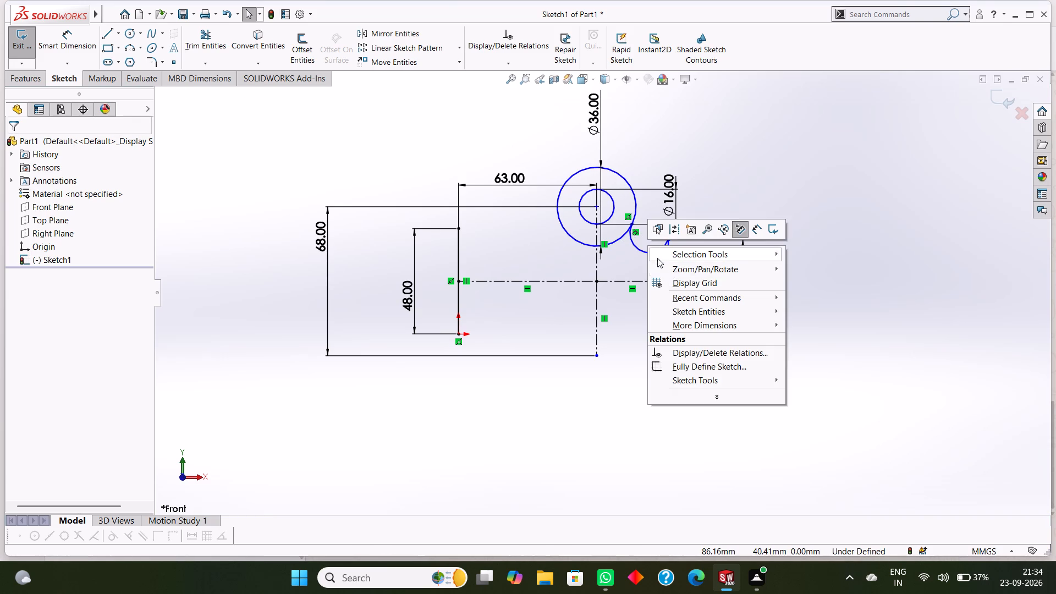
{"action": "left_click", "coordinate": [617, 365]}
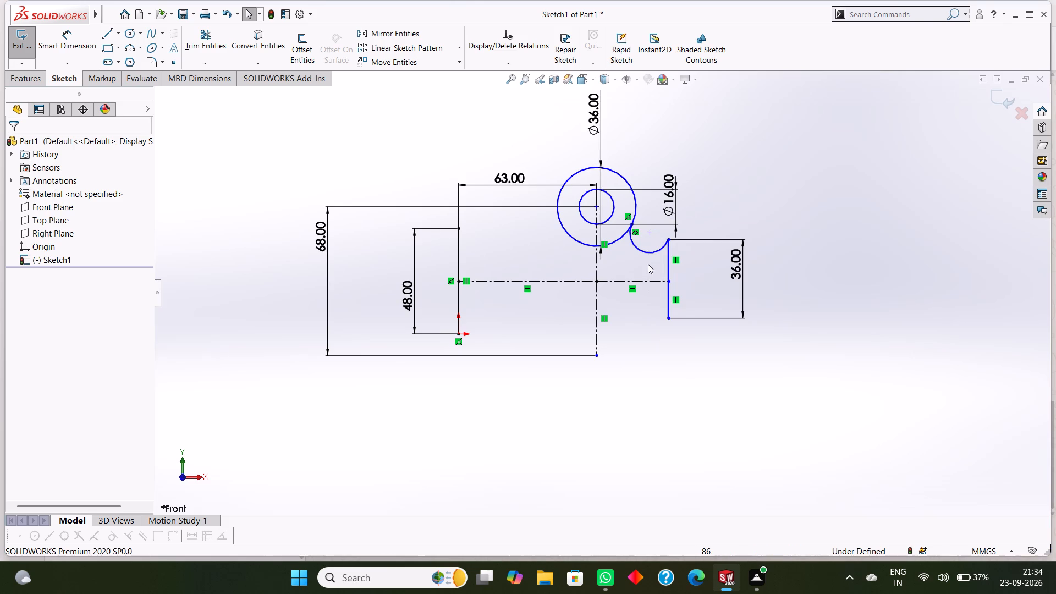
{"action": "right_click", "coordinate": [649, 254]}
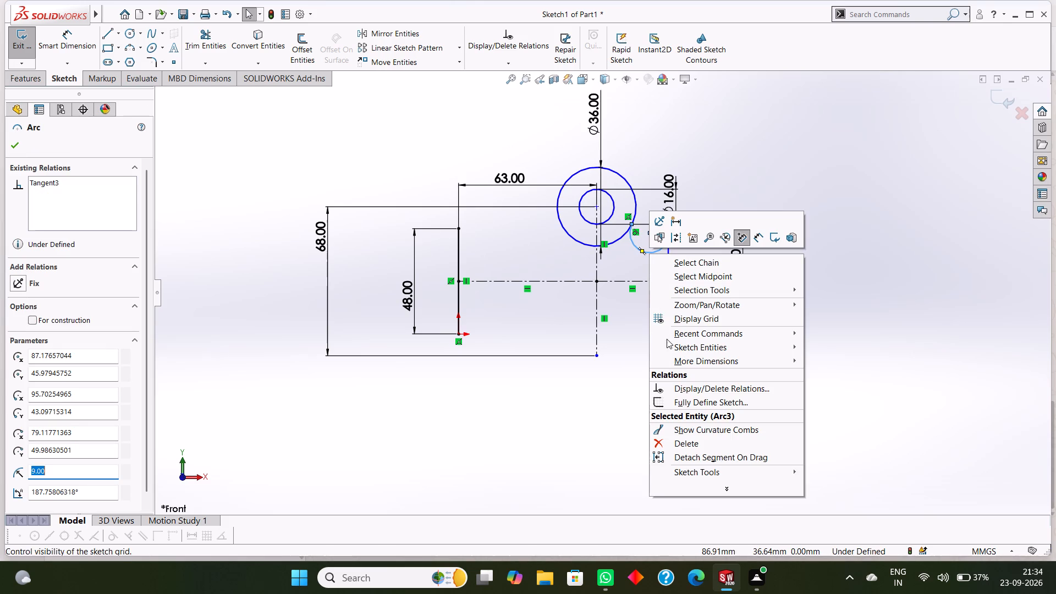
{"action": "left_click", "coordinate": [686, 447]}
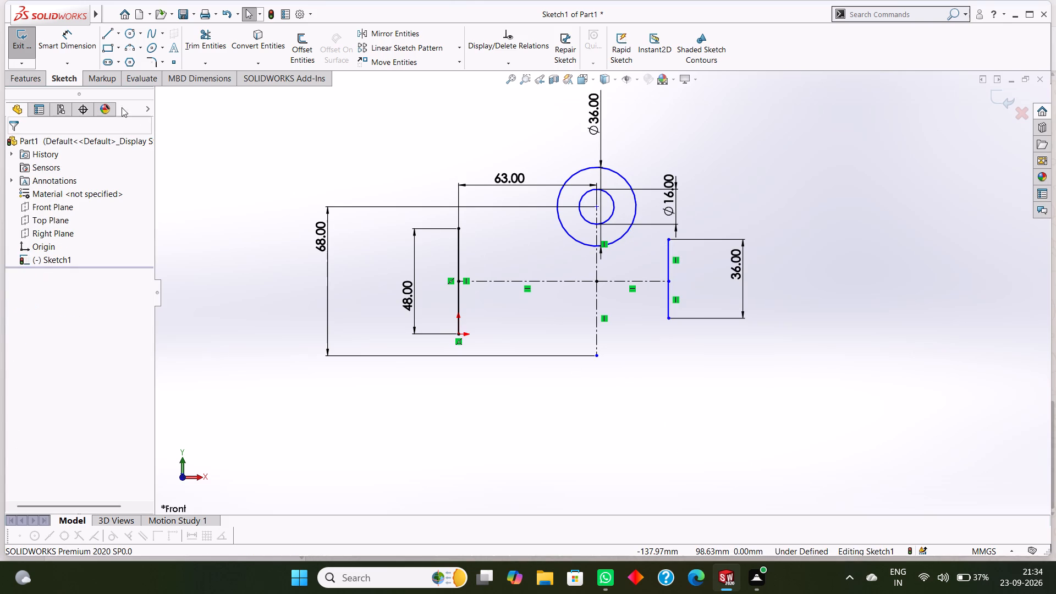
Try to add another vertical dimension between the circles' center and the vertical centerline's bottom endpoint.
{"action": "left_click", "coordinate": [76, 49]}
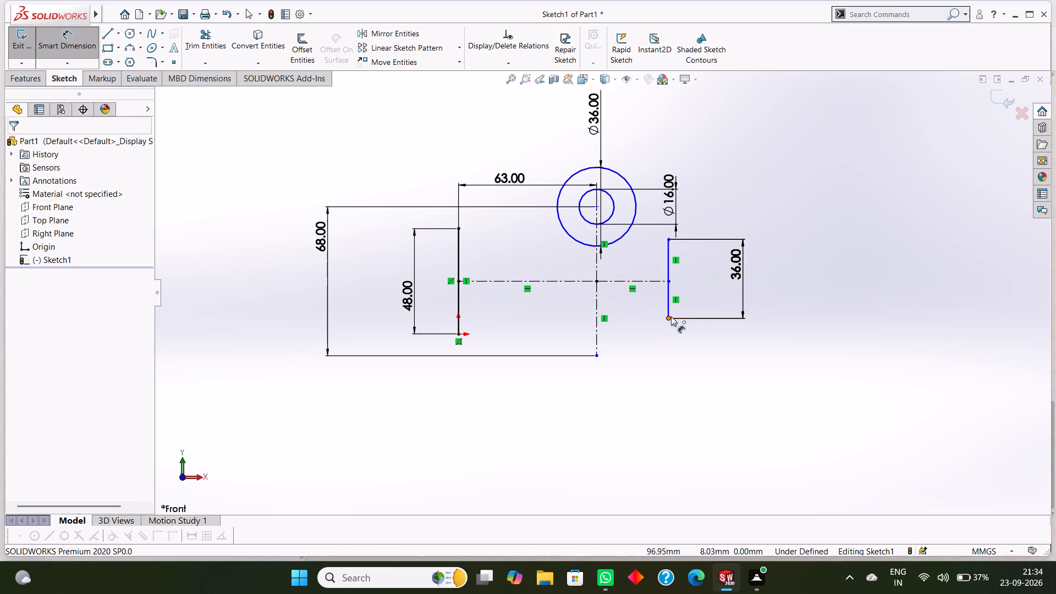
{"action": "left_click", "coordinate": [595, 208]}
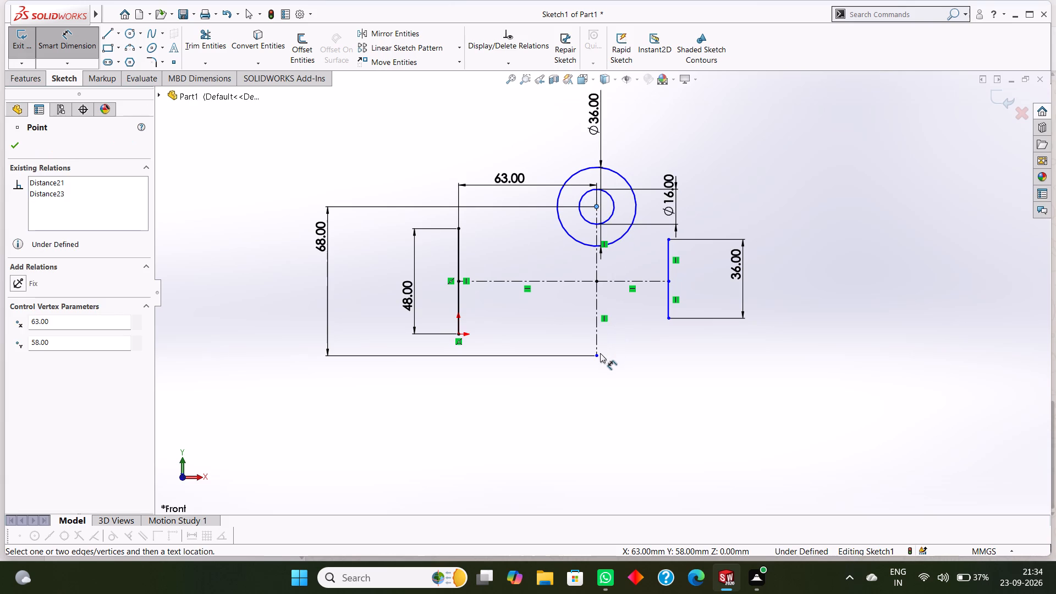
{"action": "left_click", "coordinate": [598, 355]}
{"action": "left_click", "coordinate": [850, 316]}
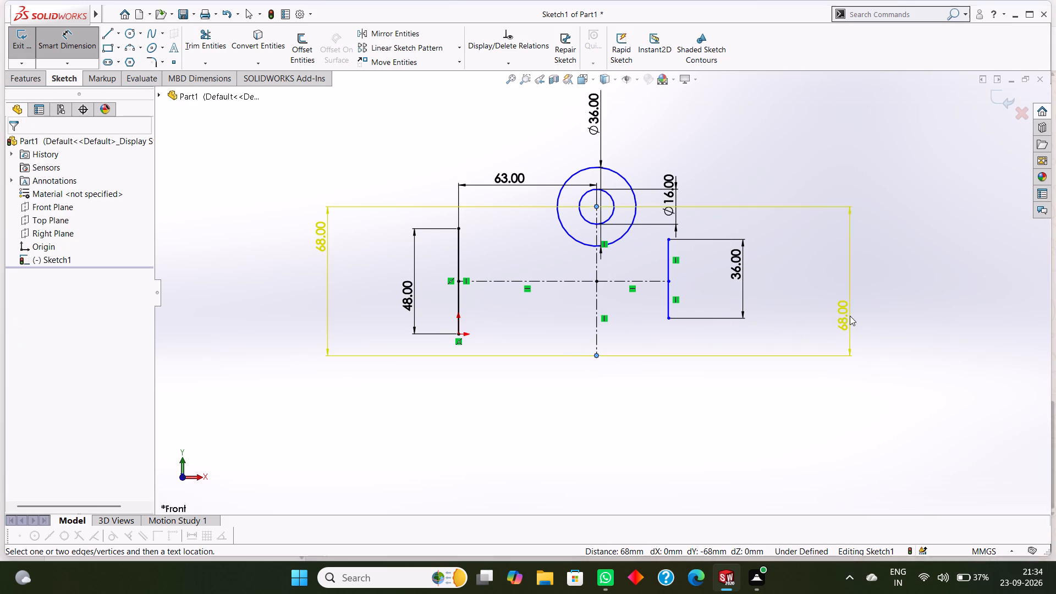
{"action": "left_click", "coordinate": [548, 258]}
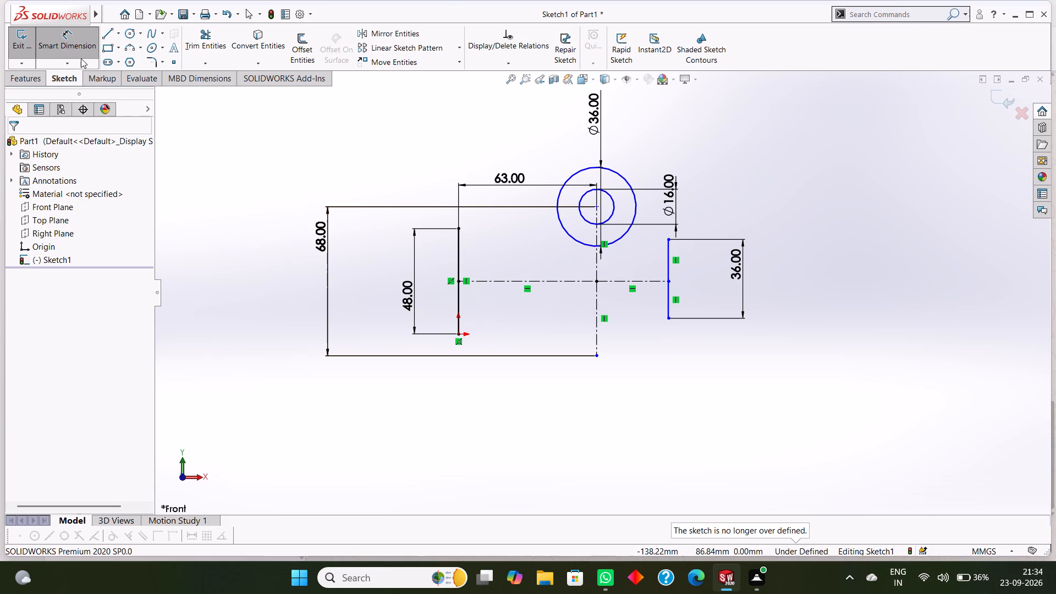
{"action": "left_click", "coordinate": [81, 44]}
Draw a horizontal line about 48 mm long from the left vertical edge's top endpoint to the outer circle.
{"action": "left_click", "coordinate": [111, 33]}
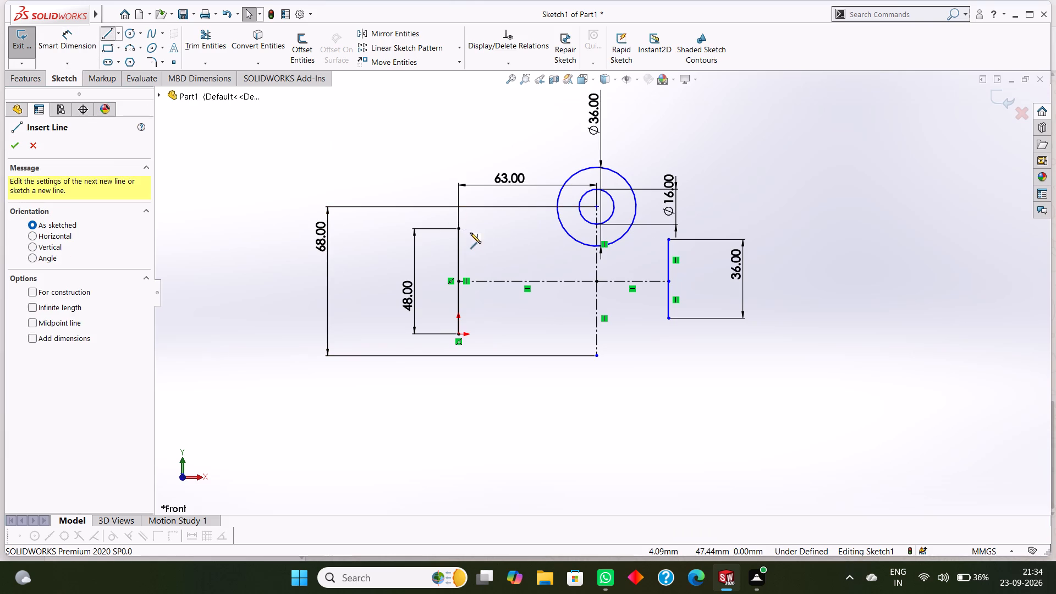
{"action": "left_click", "coordinate": [458, 229]}
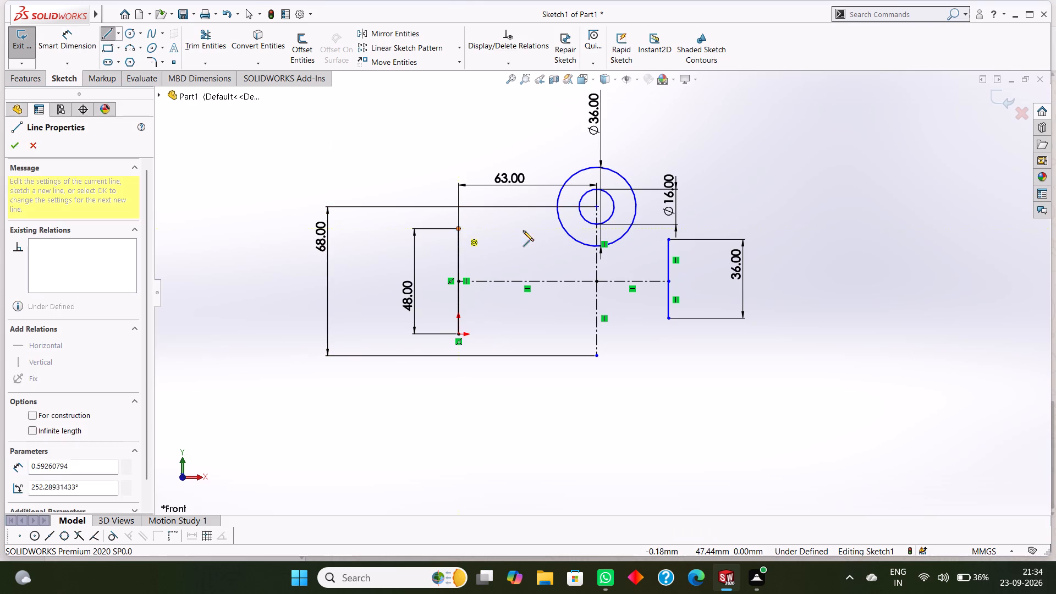
{"action": "left_click", "coordinate": [563, 229]}
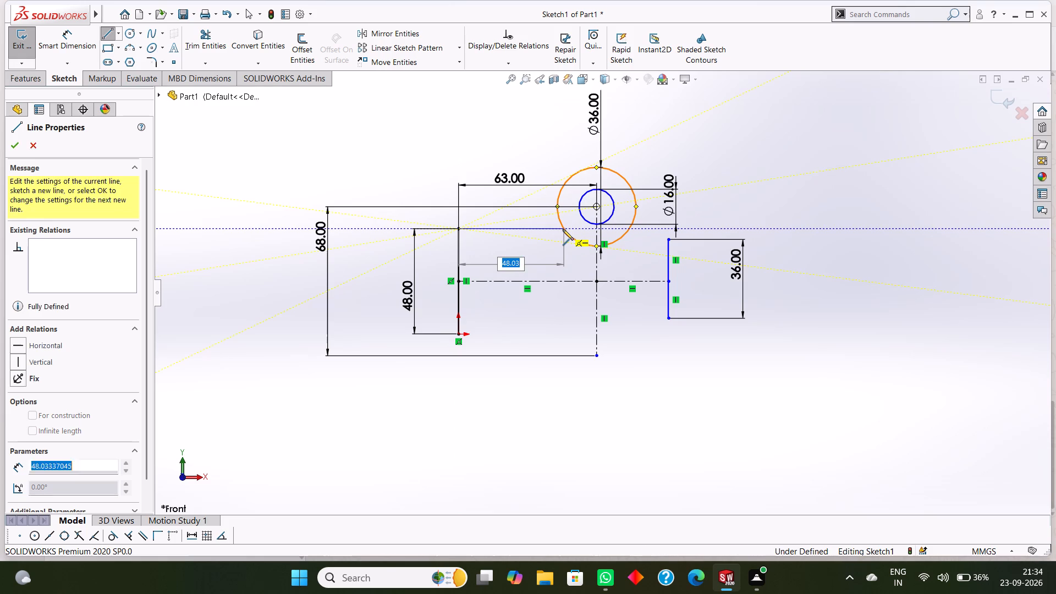
{"action": "right_click", "coordinate": [531, 255]}
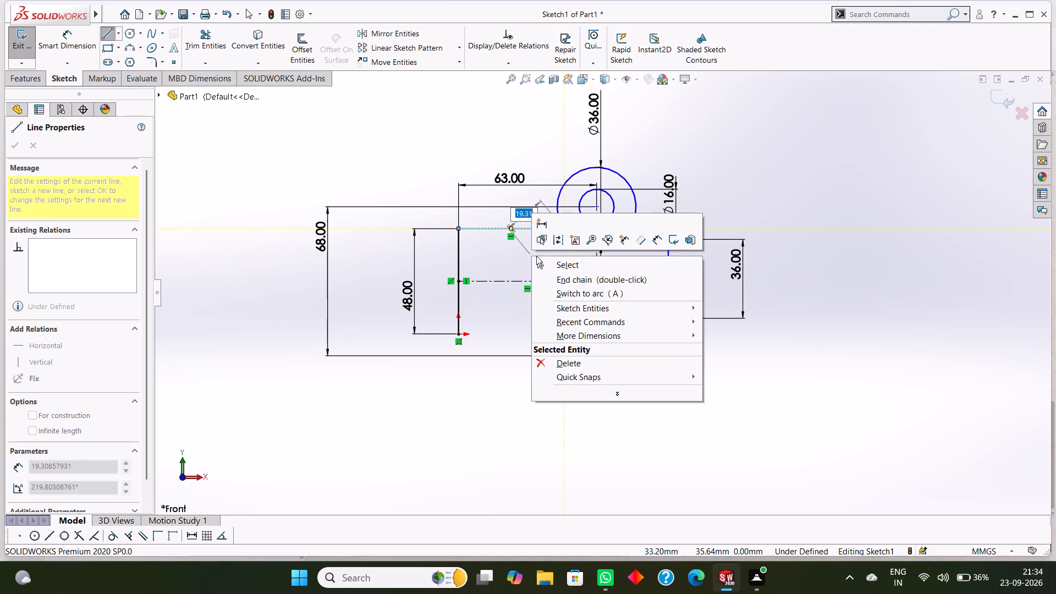
{"action": "left_click", "coordinate": [560, 261]}
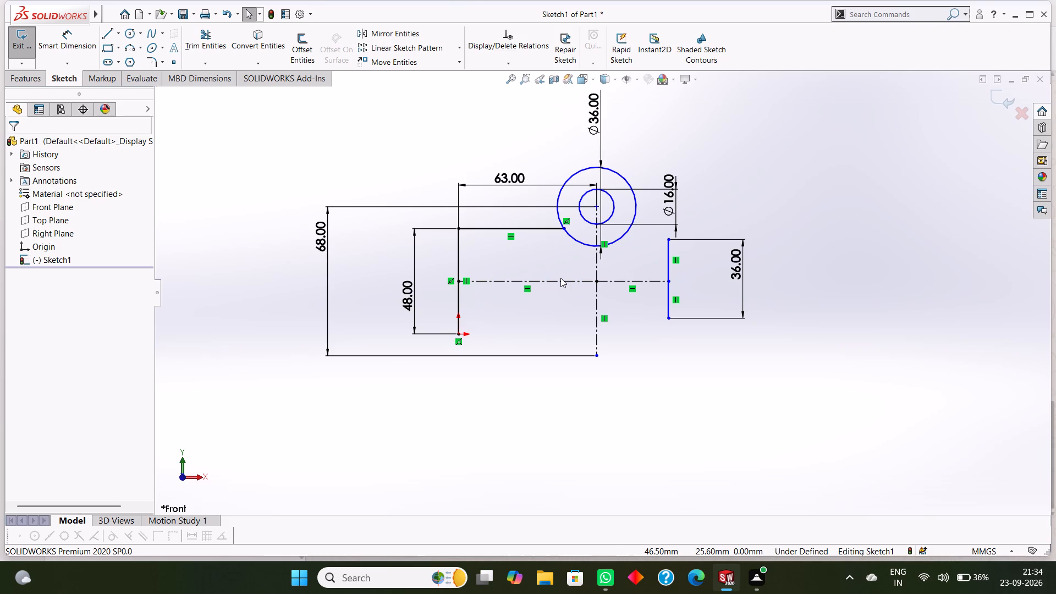
Draw a horizontal line from the right vertical edge's top endpoint to the outer circle.
{"action": "scroll", "coordinate": [575, 267], "scroll_direction": "down", "scroll_amount": 1}
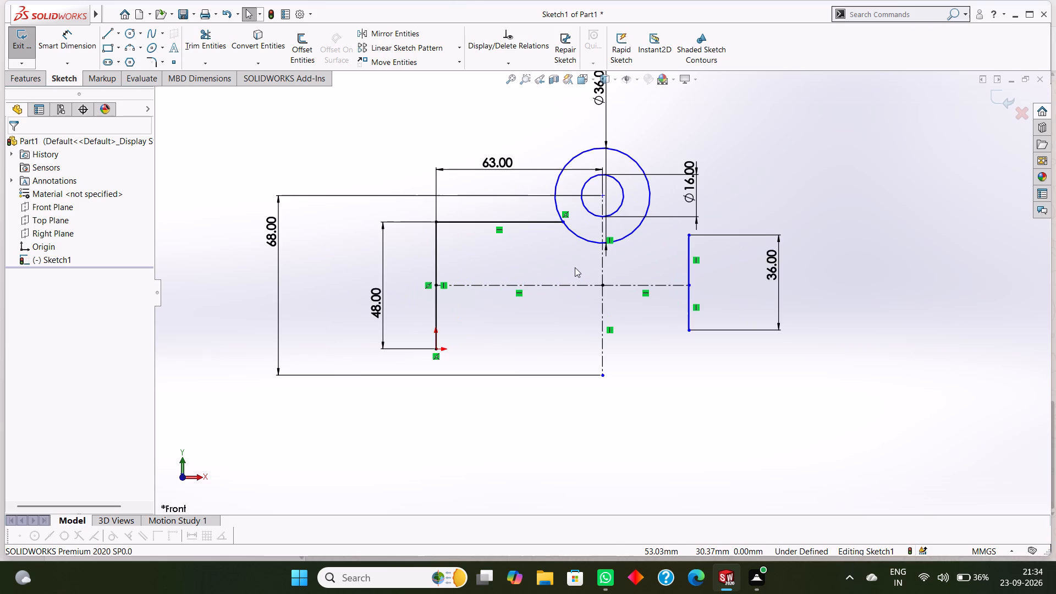
{"action": "left_click", "coordinate": [111, 34]}
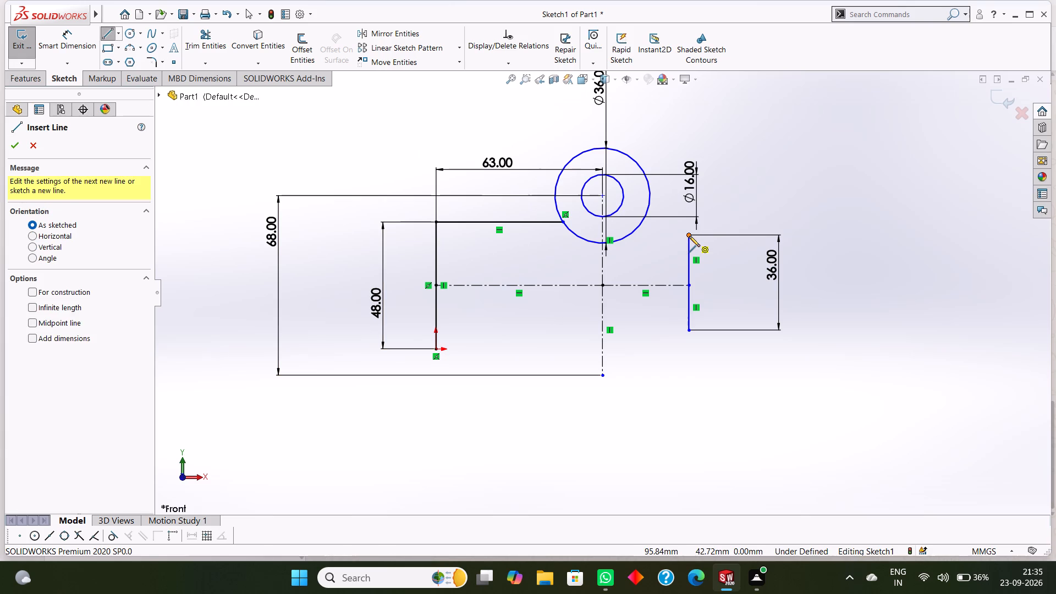
{"action": "left_click", "coordinate": [689, 236]}
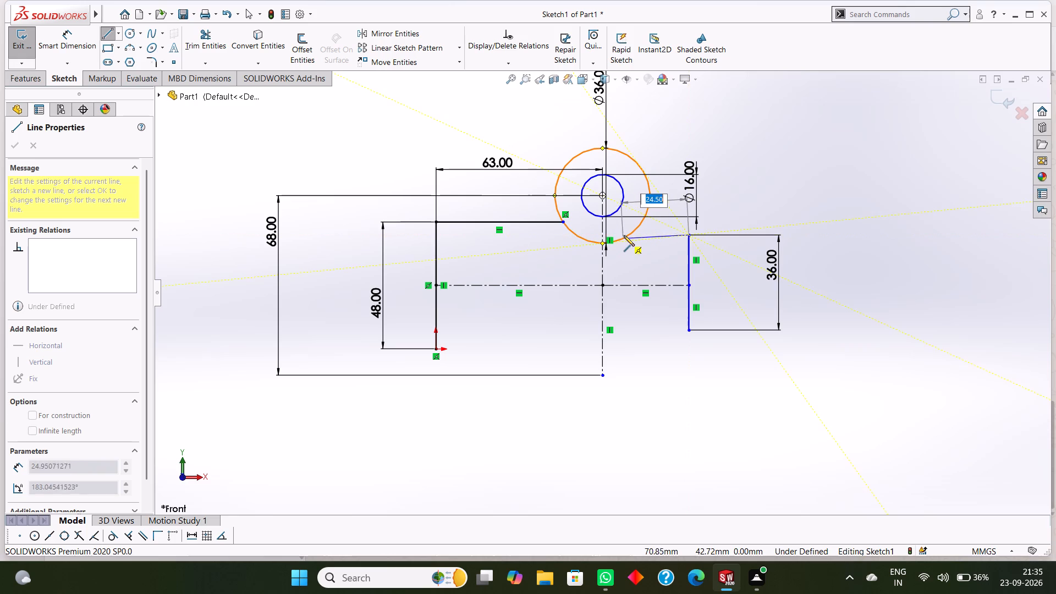
{"action": "left_click", "coordinate": [630, 233]}
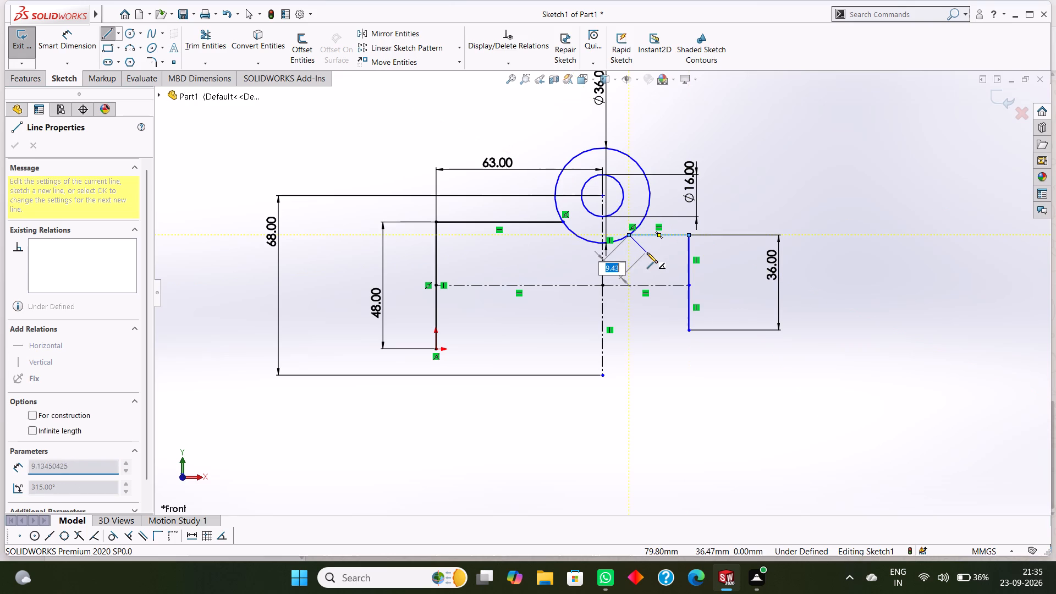
{"action": "right_click", "coordinate": [647, 253]}
{"action": "left_click", "coordinate": [662, 261]}
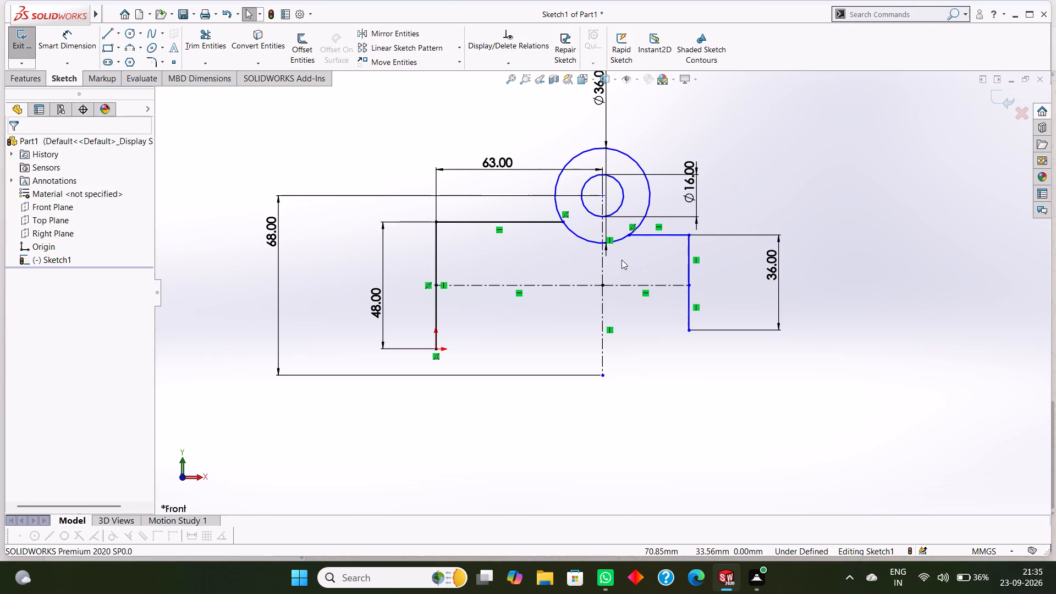
Sketch a circle of radius 9 mm above the left horizontal line, beside the concentric circles.
{"action": "scroll", "coordinate": [621, 260], "scroll_direction": "down", "scroll_amount": 2}
{"action": "scroll", "coordinate": [624, 260], "scroll_direction": "up", "scroll_amount": 3}
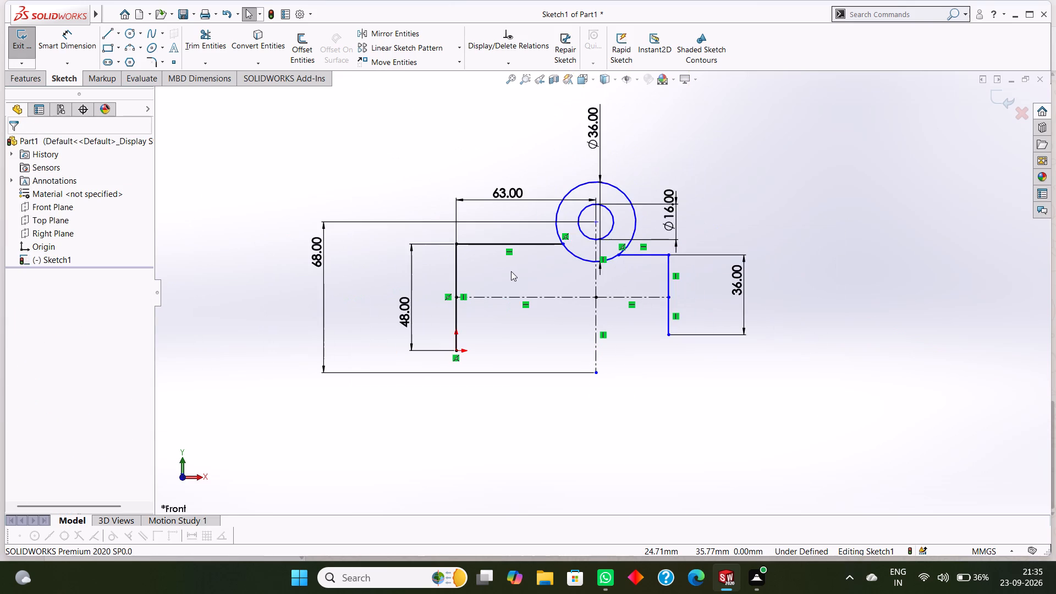
{"action": "scroll", "coordinate": [487, 218], "scroll_direction": "down", "scroll_amount": 2}
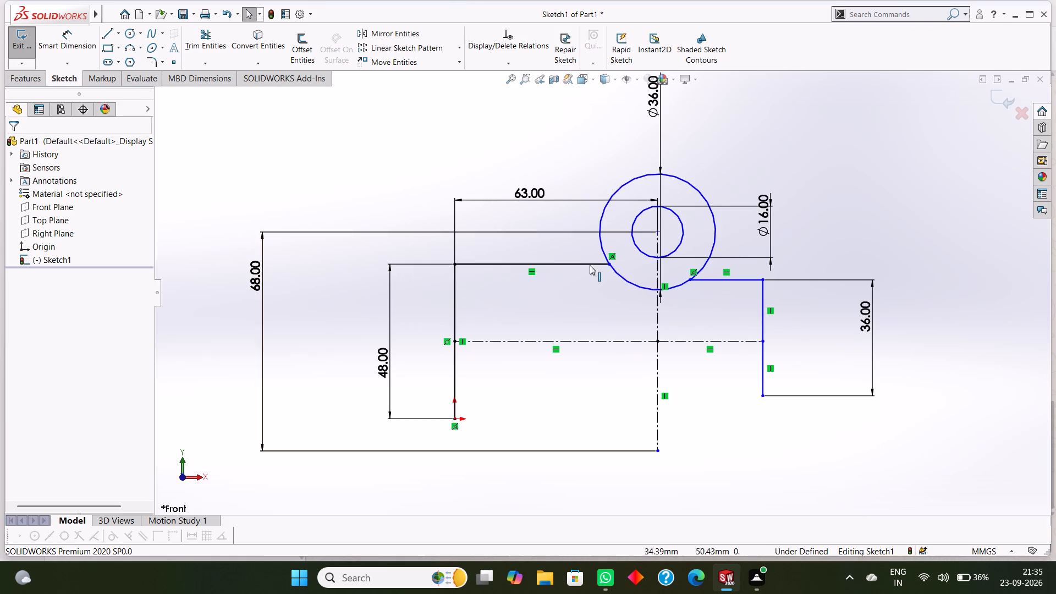
{"action": "left_click", "coordinate": [129, 34]}
{"action": "left_click", "coordinate": [540, 218]}
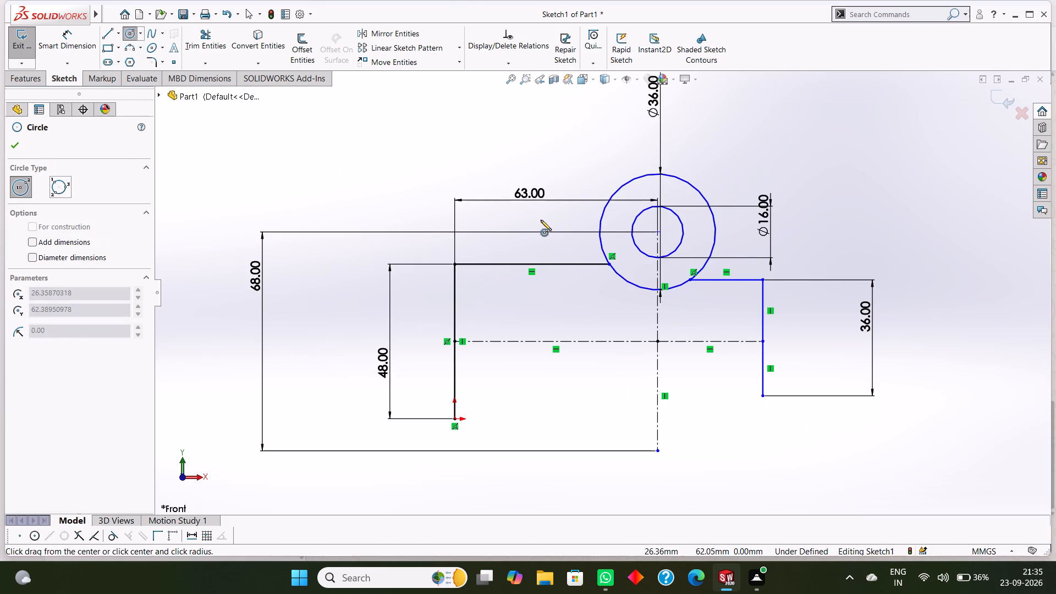
{"action": "key", "text": "9"}
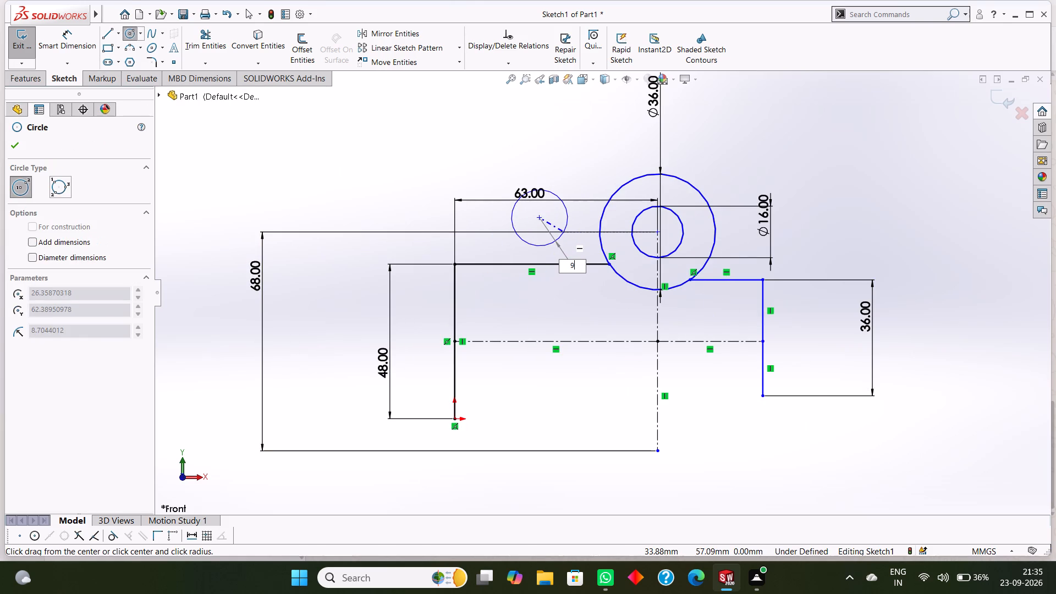
{"action": "key", "text": "Return"}
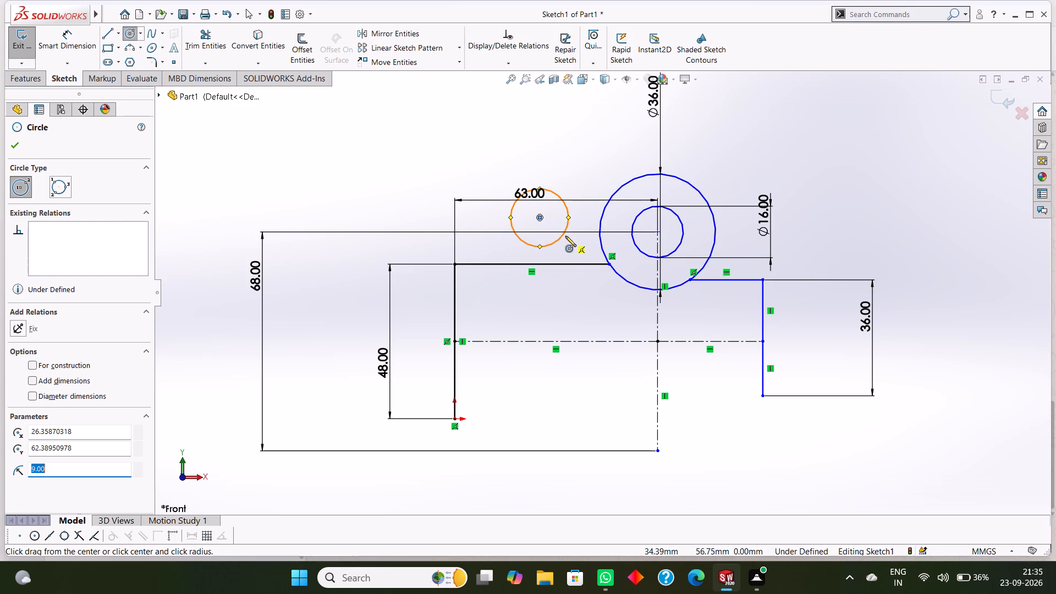
{"action": "key", "text": "Escape"}
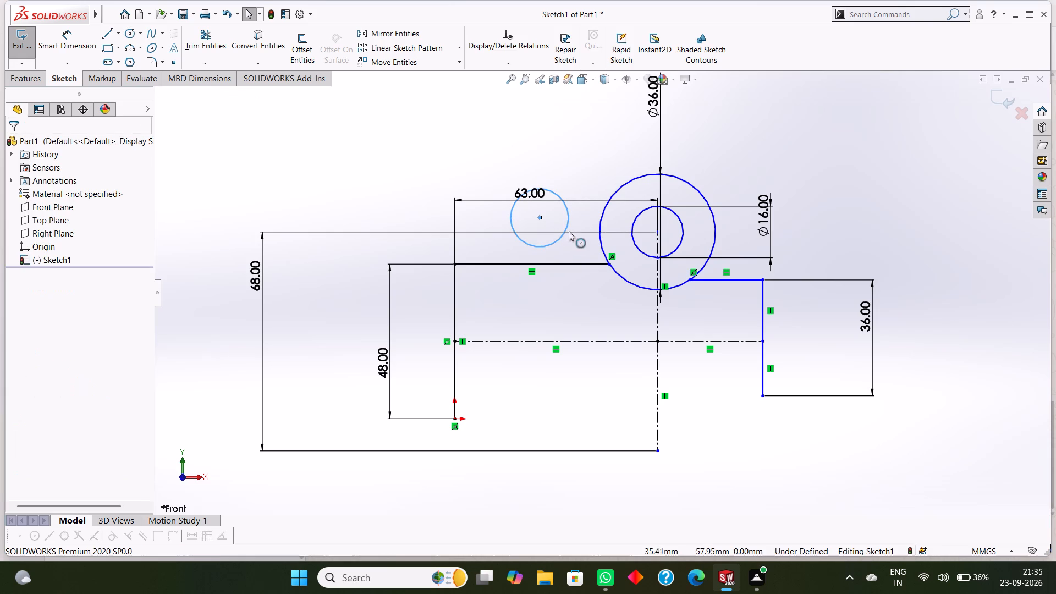
{"action": "key", "text": "Escape"}
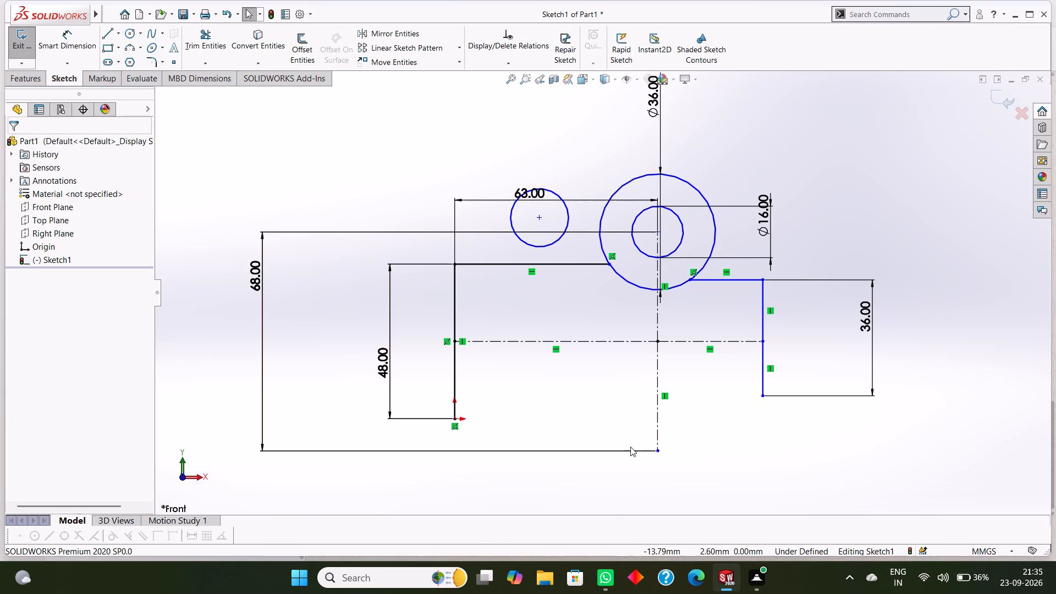
Add a tangent relation between the 9 mm radius circle and the left horizontal line.
{"action": "left_click", "coordinate": [559, 235]}
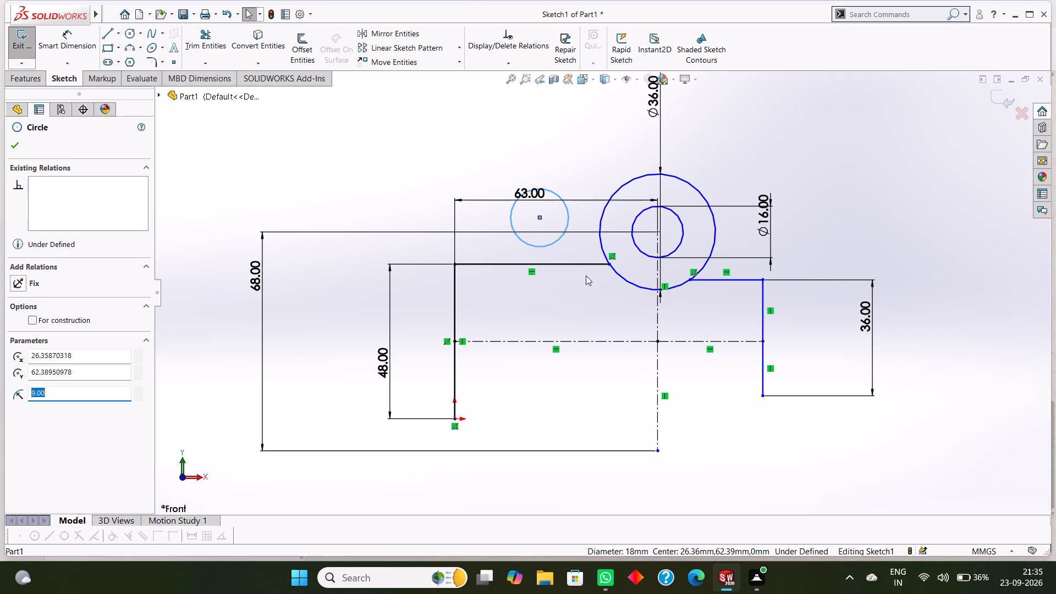
{"action": "left_click", "coordinate": [583, 264], "text": "ctrl"}
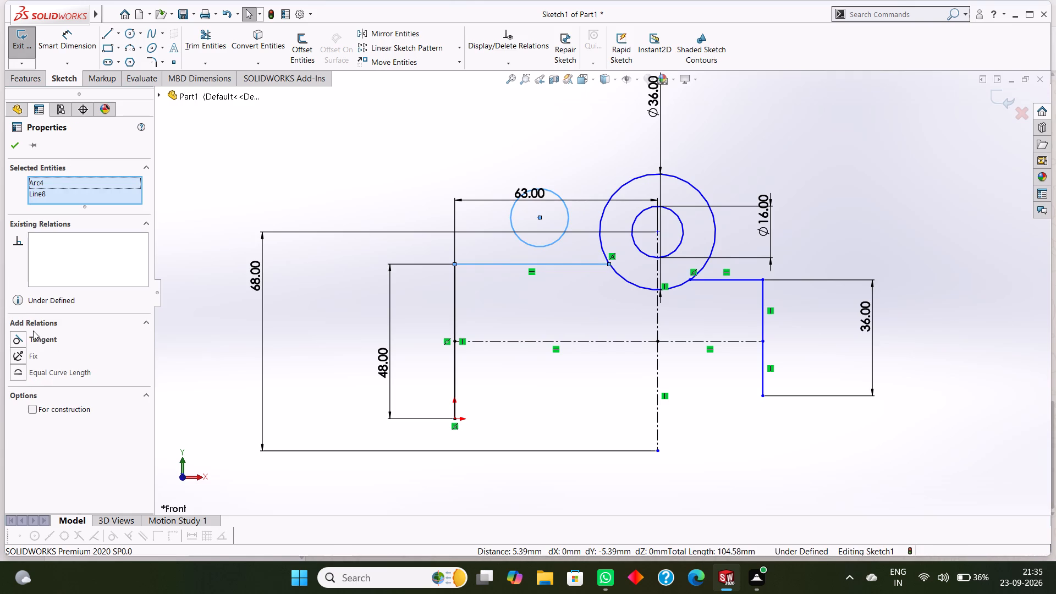
{"action": "left_click", "coordinate": [40, 335]}
{"action": "left_click", "coordinate": [15, 140]}
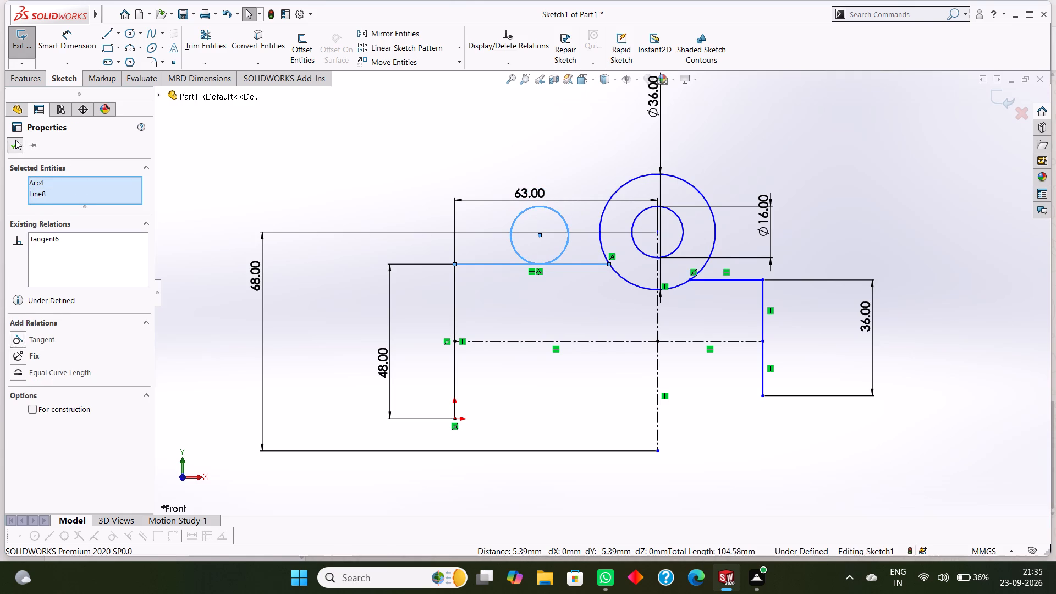
Add a tangent relation between the 9 mm radius circle and the 36 mm diameter outer circle.
{"action": "left_click", "coordinate": [564, 247]}
{"action": "left_click", "coordinate": [599, 248], "text": "ctrl"}
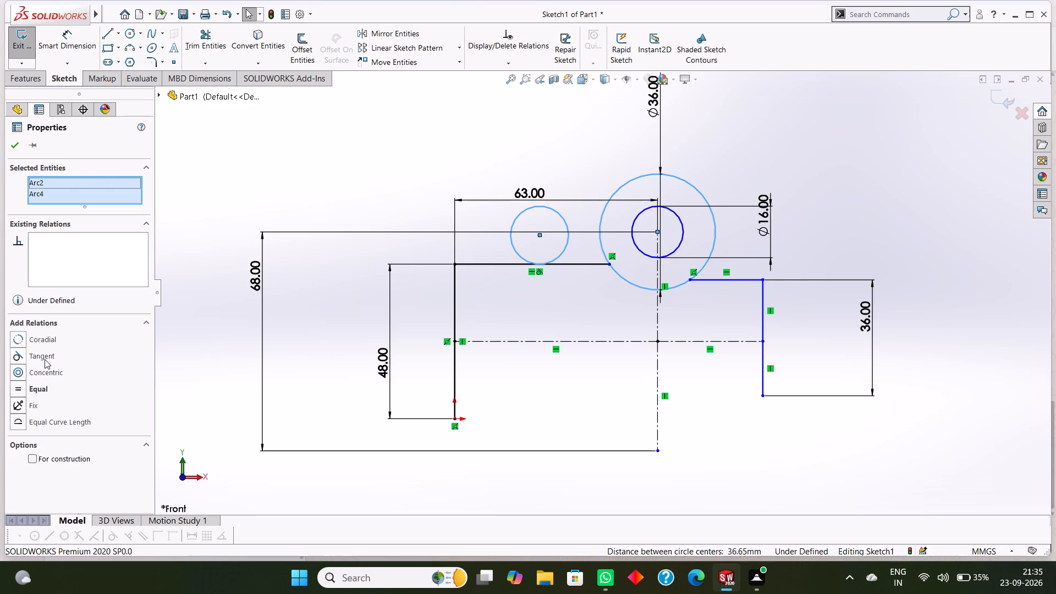
{"action": "left_click", "coordinate": [45, 358]}
{"action": "left_click", "coordinate": [20, 146]}
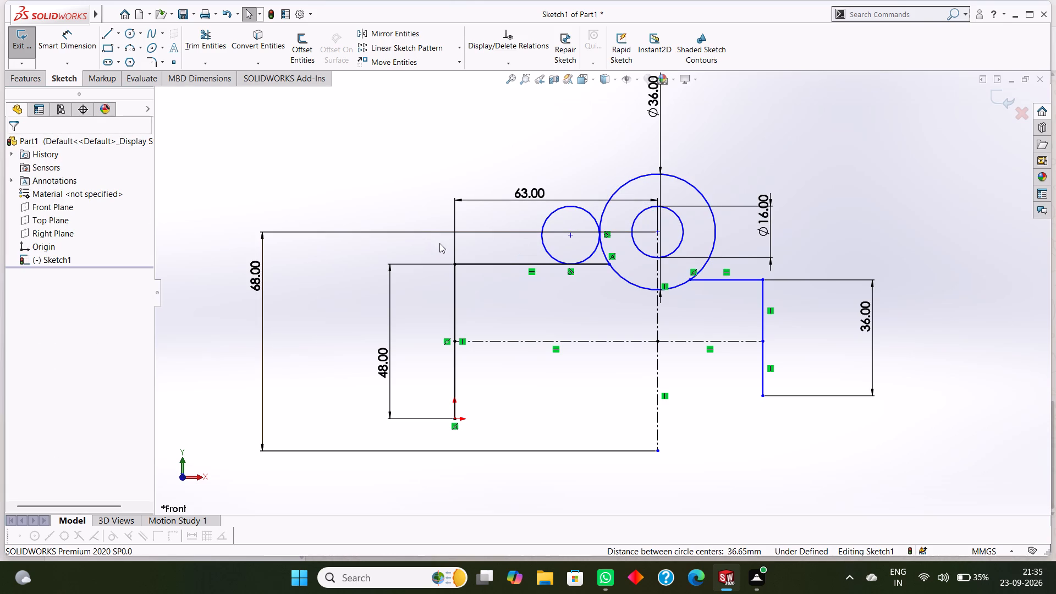
Trim the left 9 mm radius circle and the excess horizontal line, leaving a concave arc between the line and the outer circle.
{"action": "left_click", "coordinate": [211, 40]}
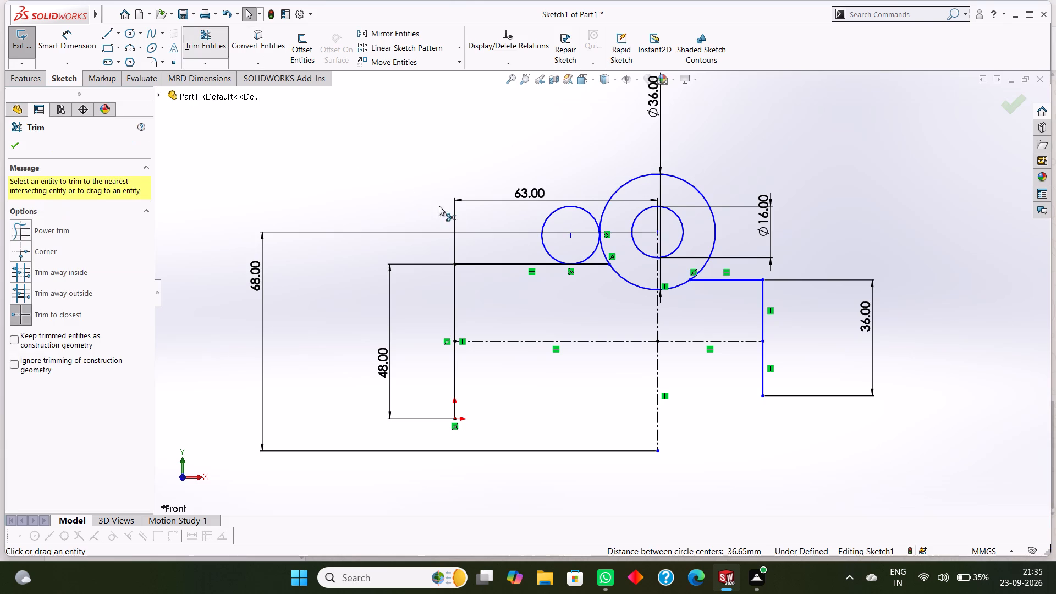
{"action": "left_click", "coordinate": [554, 212]}
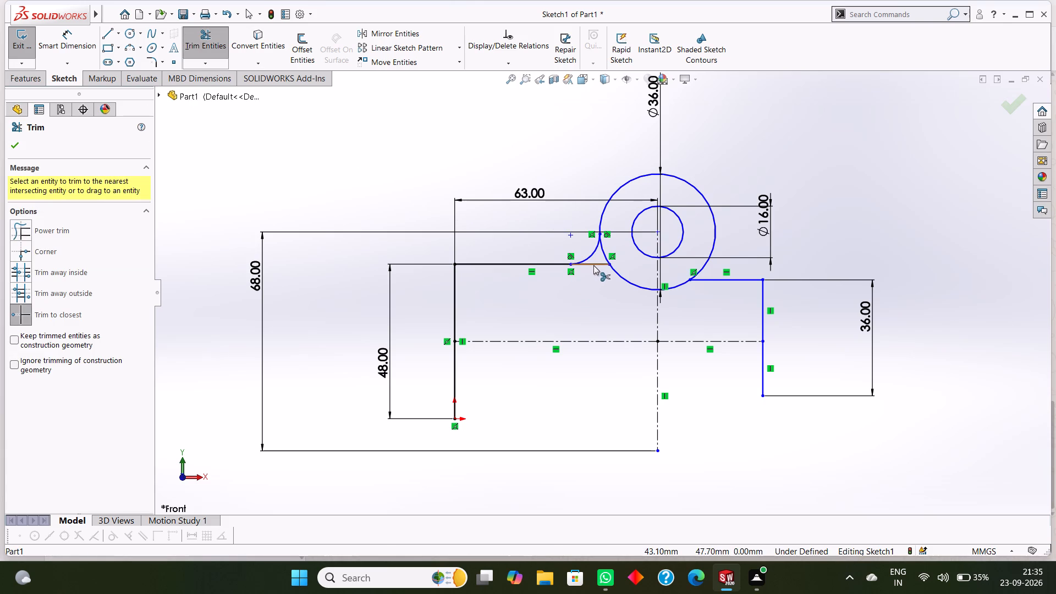
{"action": "left_click", "coordinate": [593, 265]}
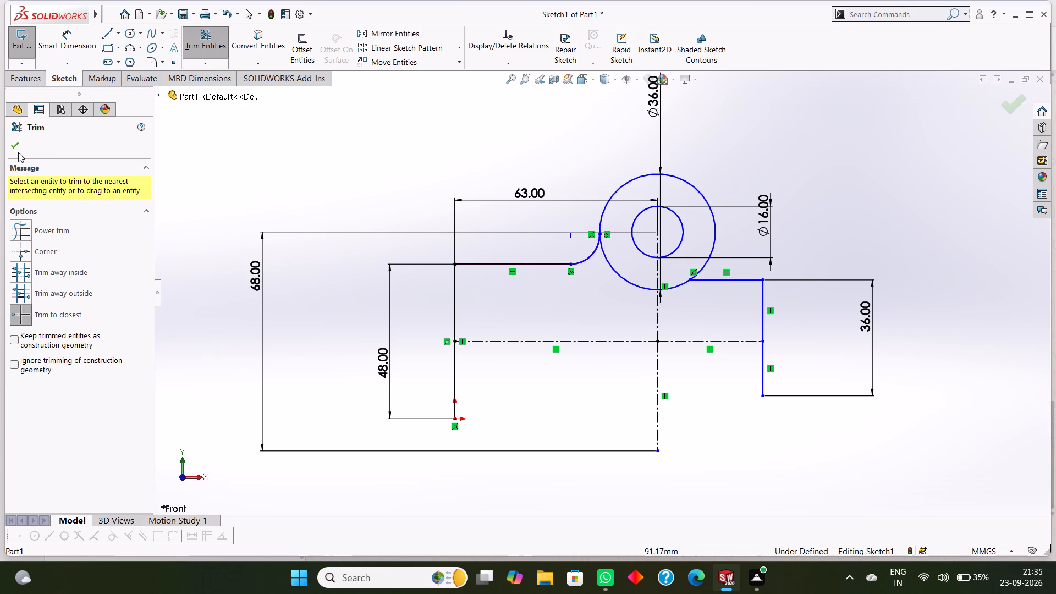
{"action": "left_click", "coordinate": [17, 150]}
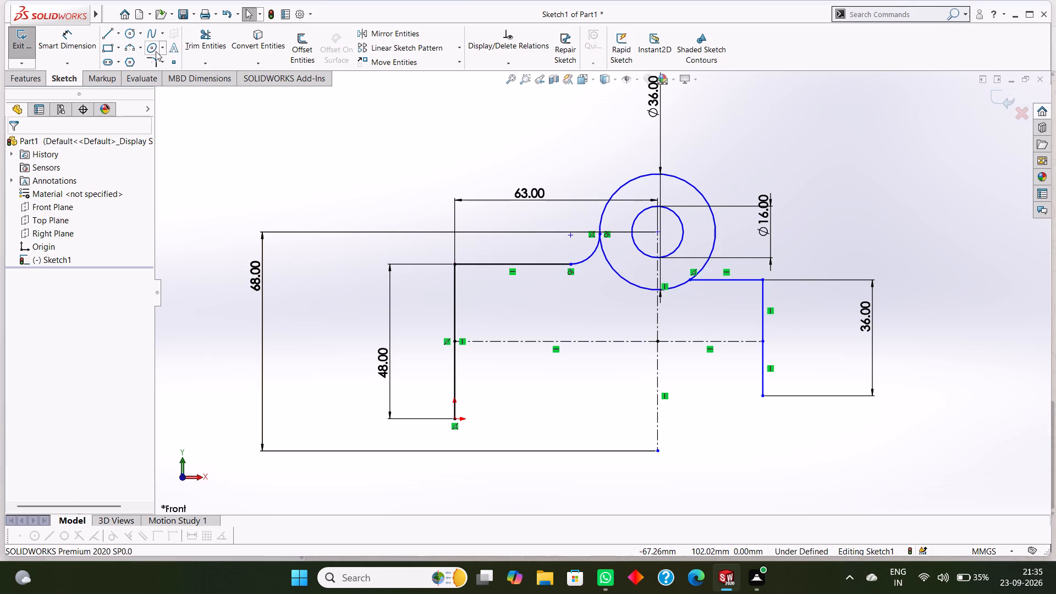
Move the 16 mm diameter dimension closer to the inner circle, clearing the space above the right horizontal line.
{"action": "left_click", "coordinate": [131, 32]}
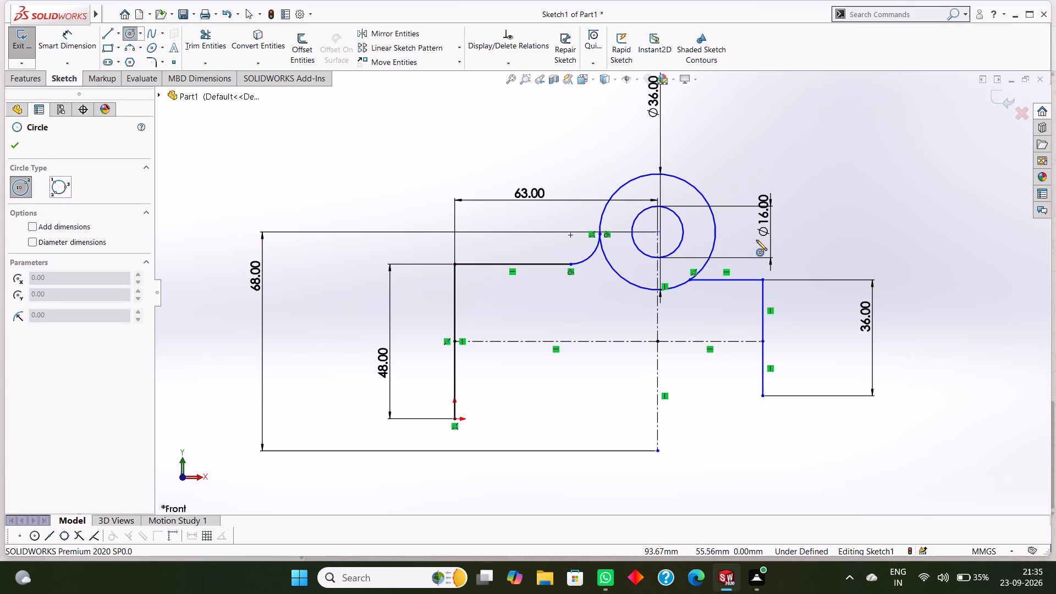
{"action": "key", "text": "Escape"}
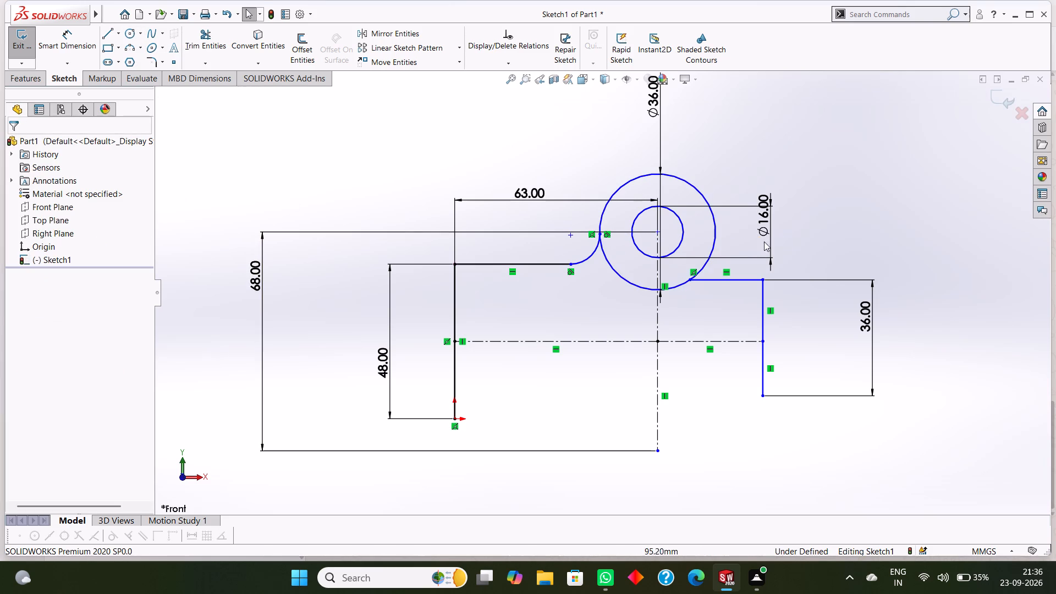
{"action": "left_click_drag", "start_coordinate": [766, 214], "coordinate": [688, 212]}
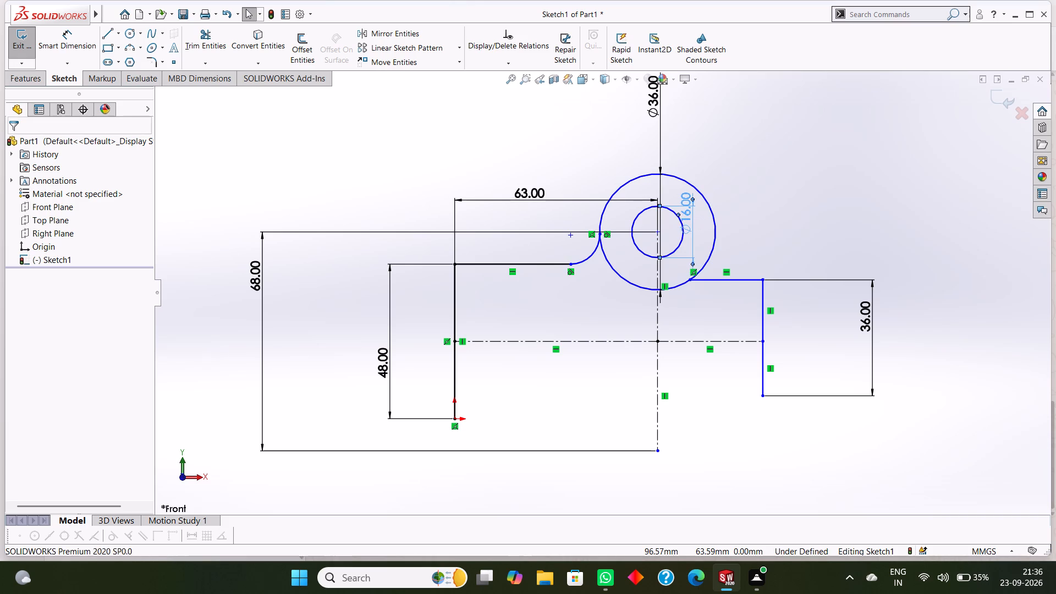
{"action": "key", "text": "Escape"}
Sketch a circle of radius 9 mm above the right horizontal line, beside the concentric circles.
{"action": "left_click", "coordinate": [131, 34]}
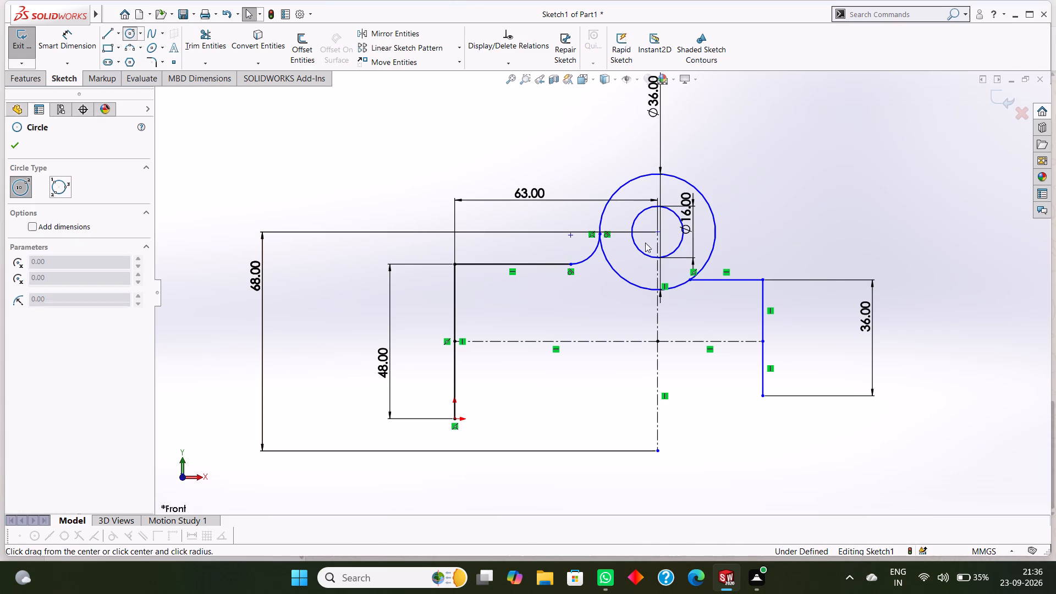
{"action": "left_click", "coordinate": [759, 211]}
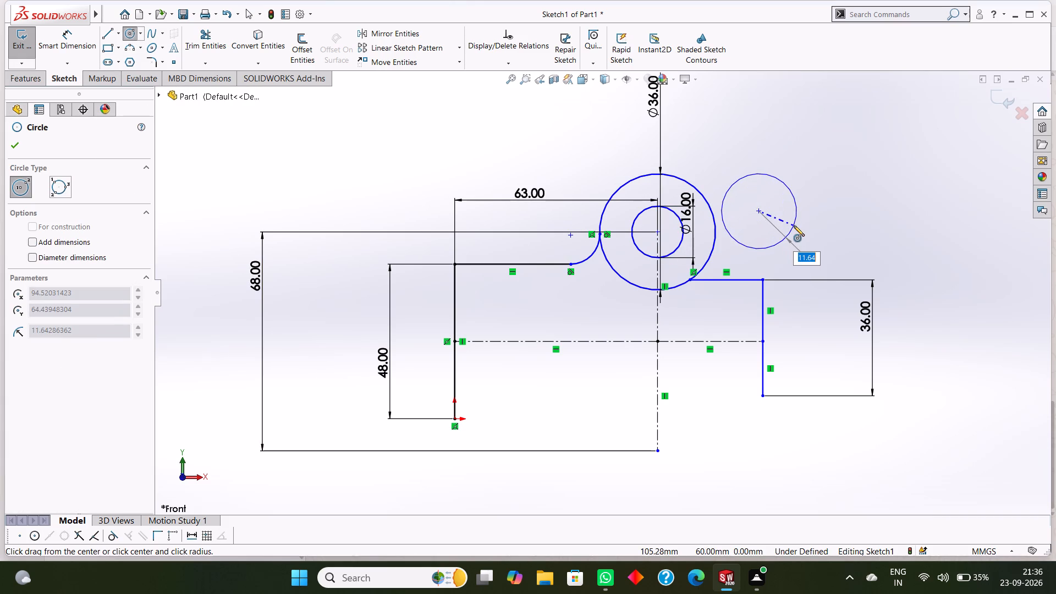
{"action": "key", "text": "9"}
{"action": "key", "text": "Return"}
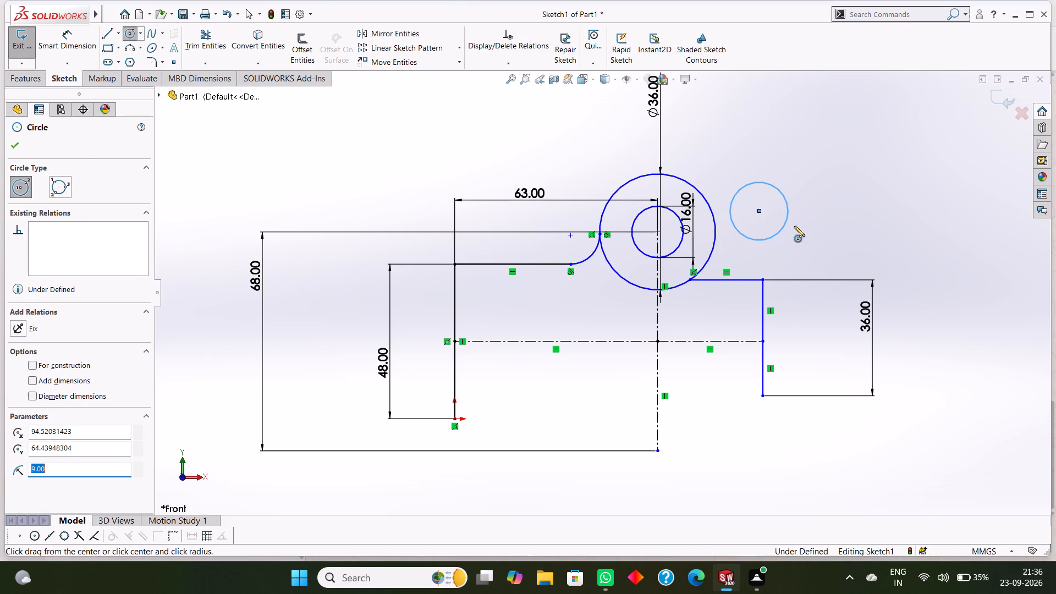
{"action": "left_click", "coordinate": [16, 141]}
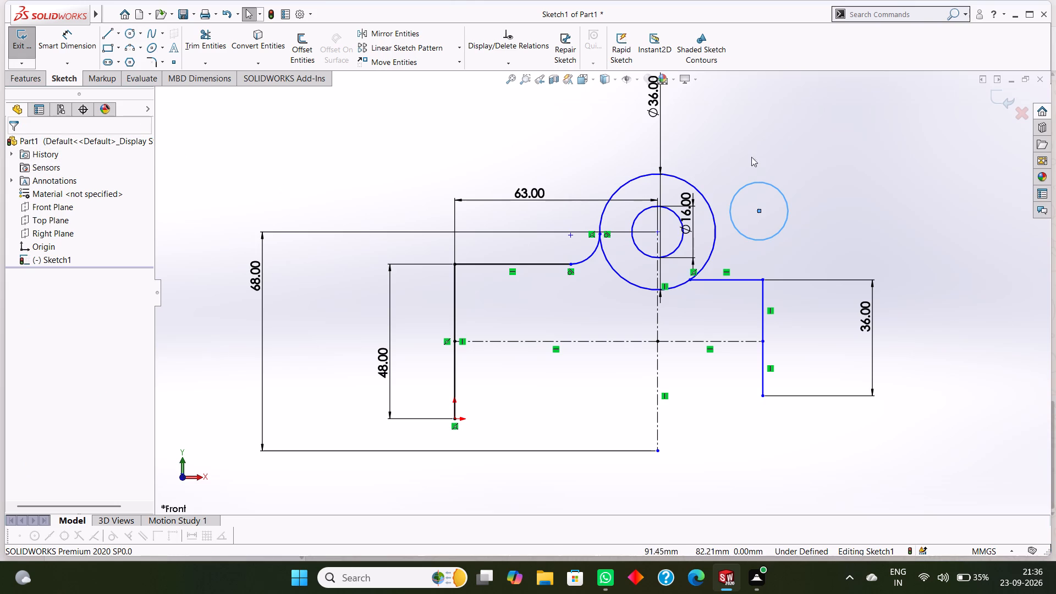
{"action": "key", "text": "Escape"}
{"action": "key", "text": "Escape"}
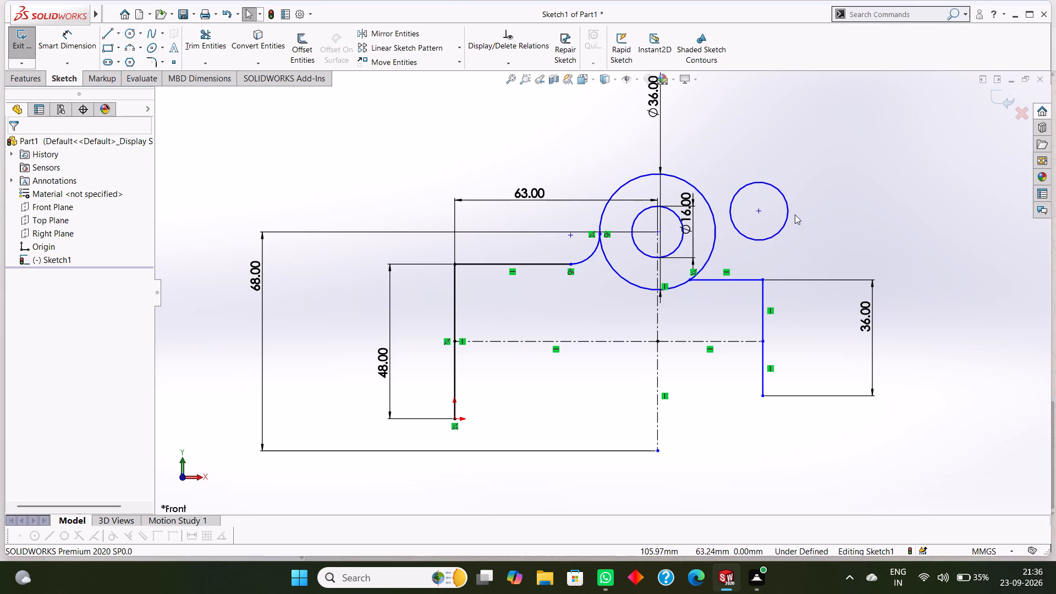
Add a tangent relation between the new 9 mm radius circle and the right horizontal line.
{"action": "left_click", "coordinate": [789, 207]}
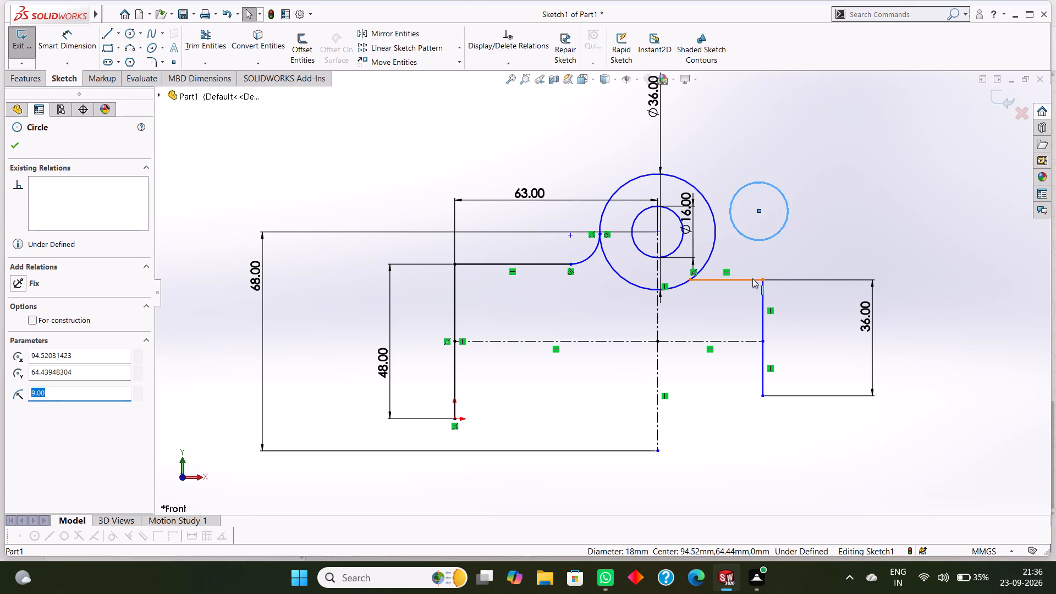
{"action": "left_click", "coordinate": [745, 280], "text": "ctrl"}
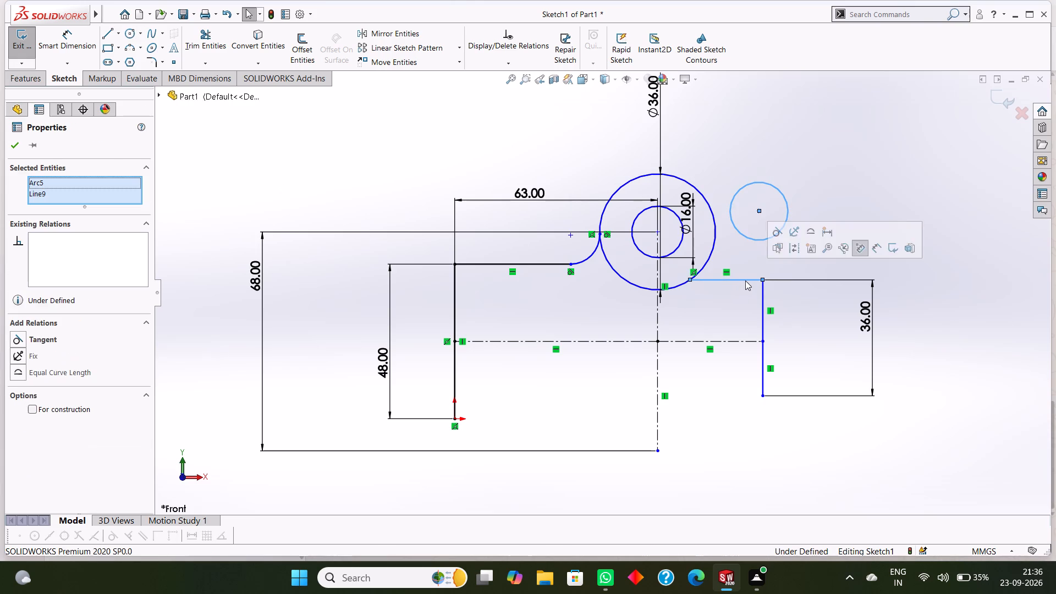
{"action": "left_click", "coordinate": [37, 340]}
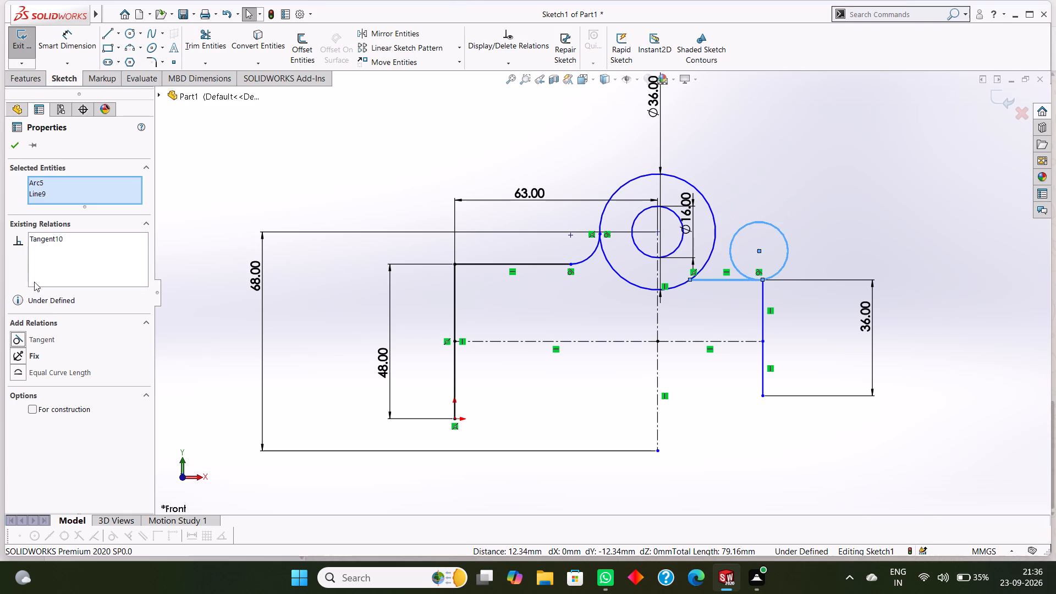
{"action": "left_click", "coordinate": [10, 147]}
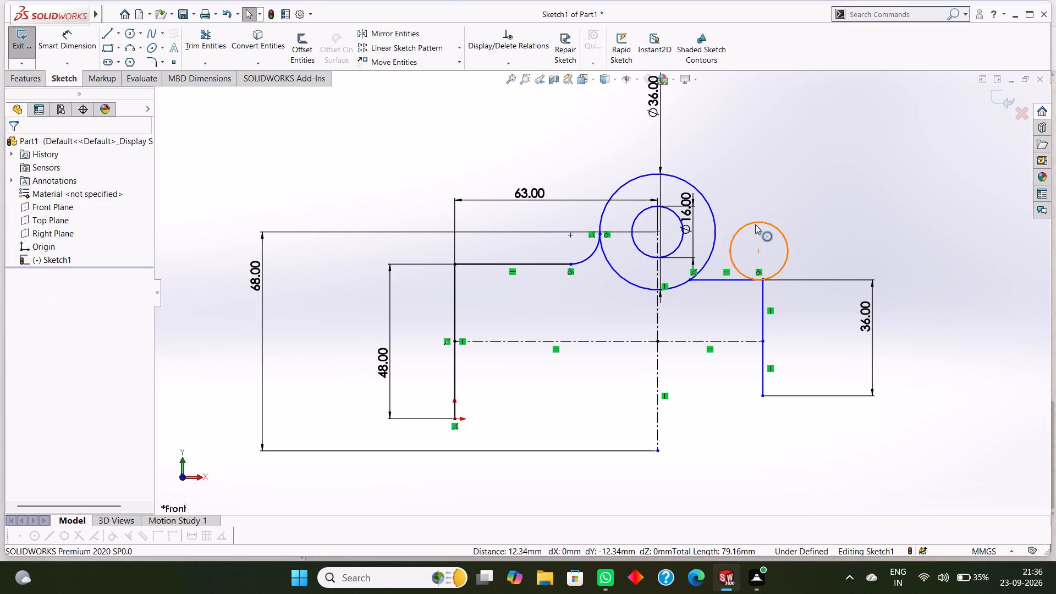
Add a tangent relation between the right 9 mm radius circle and the 36 mm diameter outer circle.
{"action": "left_click", "coordinate": [755, 224]}
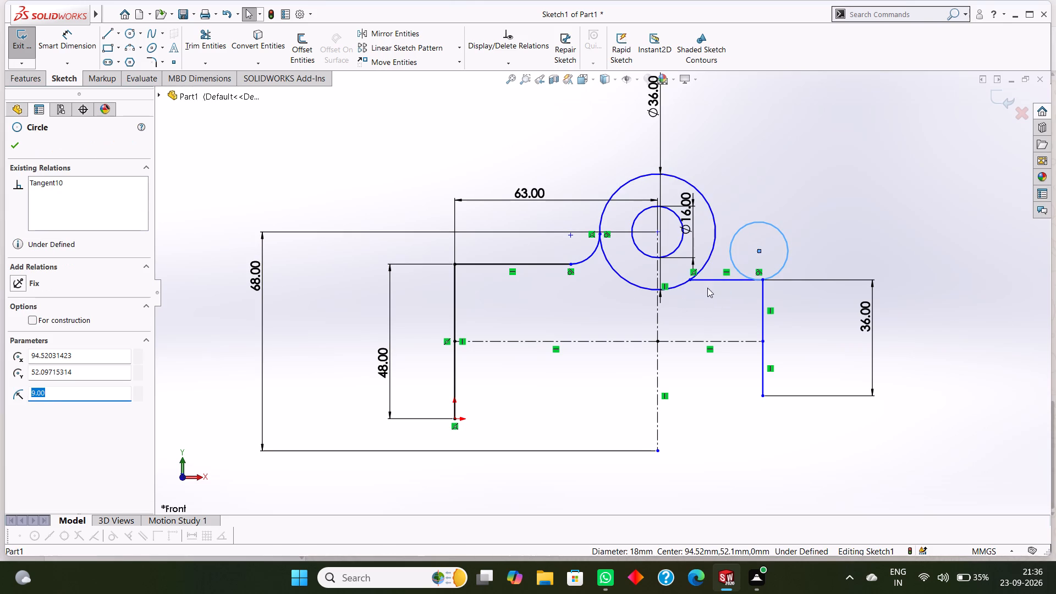
{"action": "left_click", "coordinate": [717, 236], "text": "ctrl"}
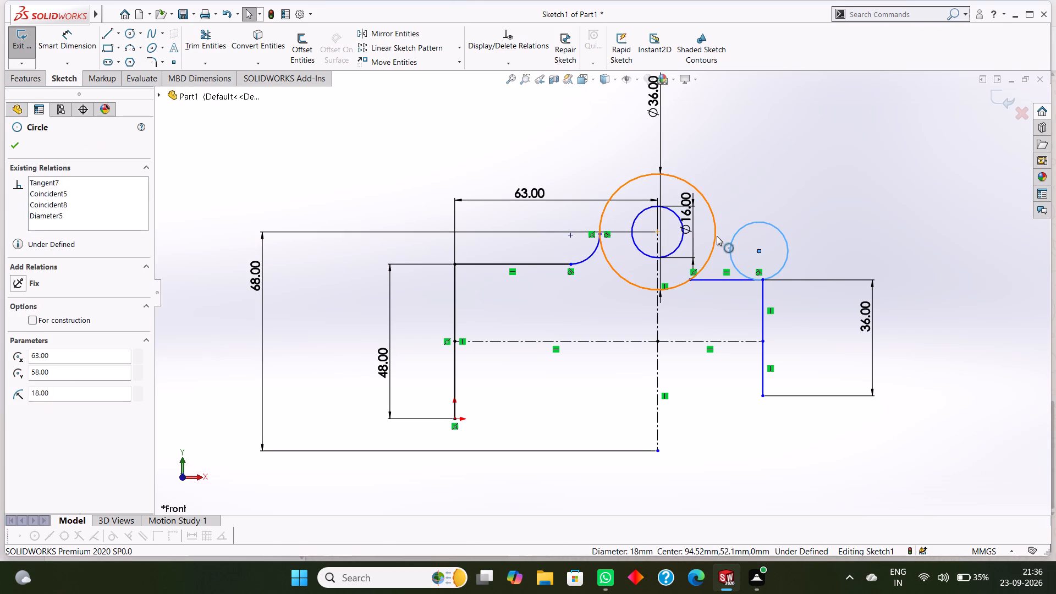
{"action": "left_click", "coordinate": [43, 356]}
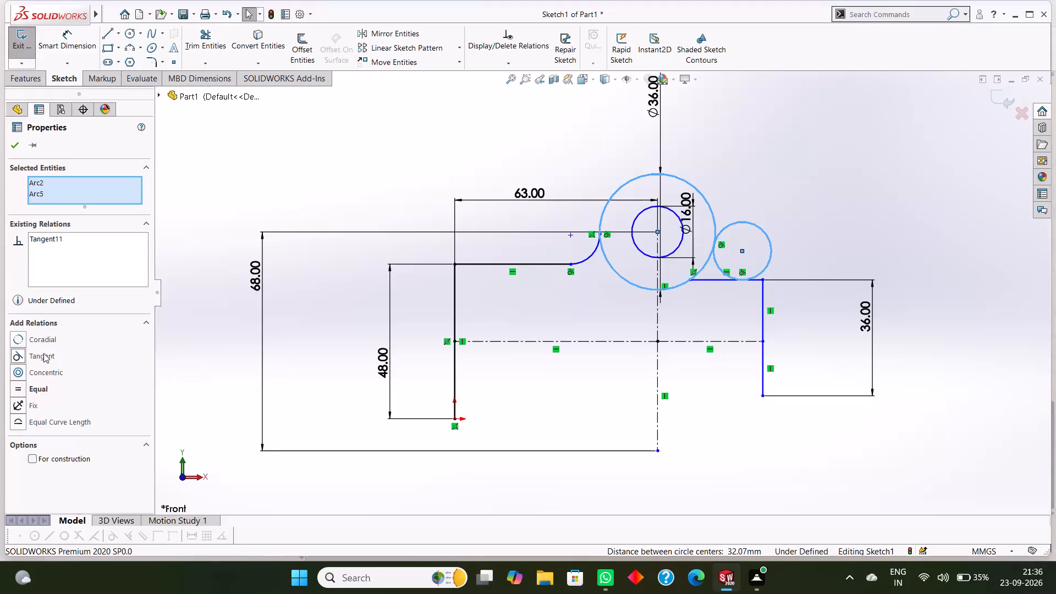
{"action": "left_click", "coordinate": [18, 145]}
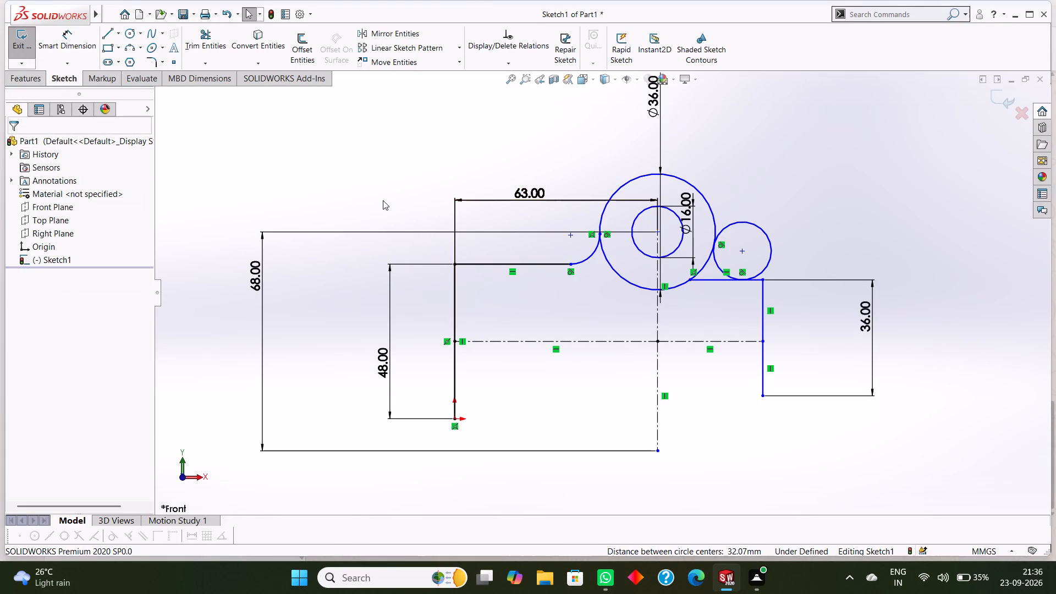
Trim the right 9 mm radius circle and the excess horizontal line, leaving a concave arc between the line and the outer circle.
{"action": "left_click", "coordinate": [209, 30]}
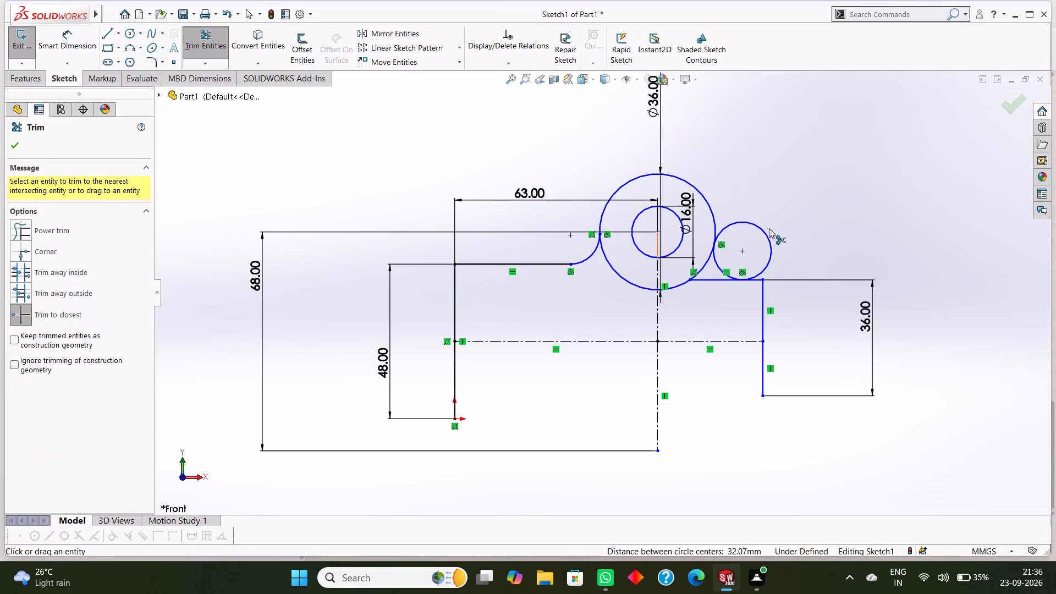
{"action": "left_click_drag", "start_coordinate": [767, 200], "coordinate": [761, 238]}
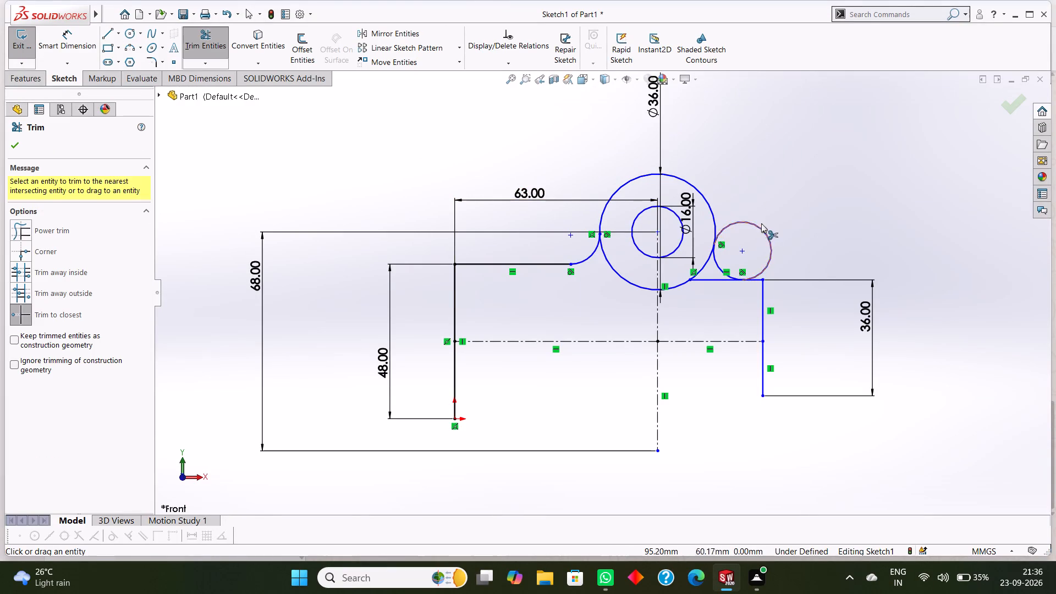
{"action": "left_click_drag", "start_coordinate": [761, 204], "coordinate": [755, 234]}
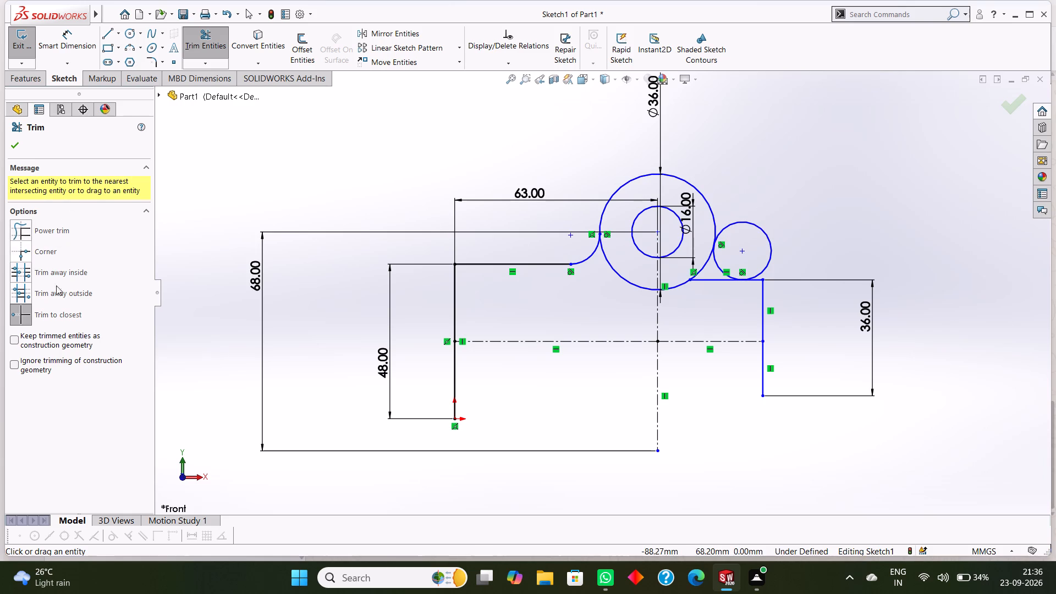
{"action": "left_click", "coordinate": [746, 221]}
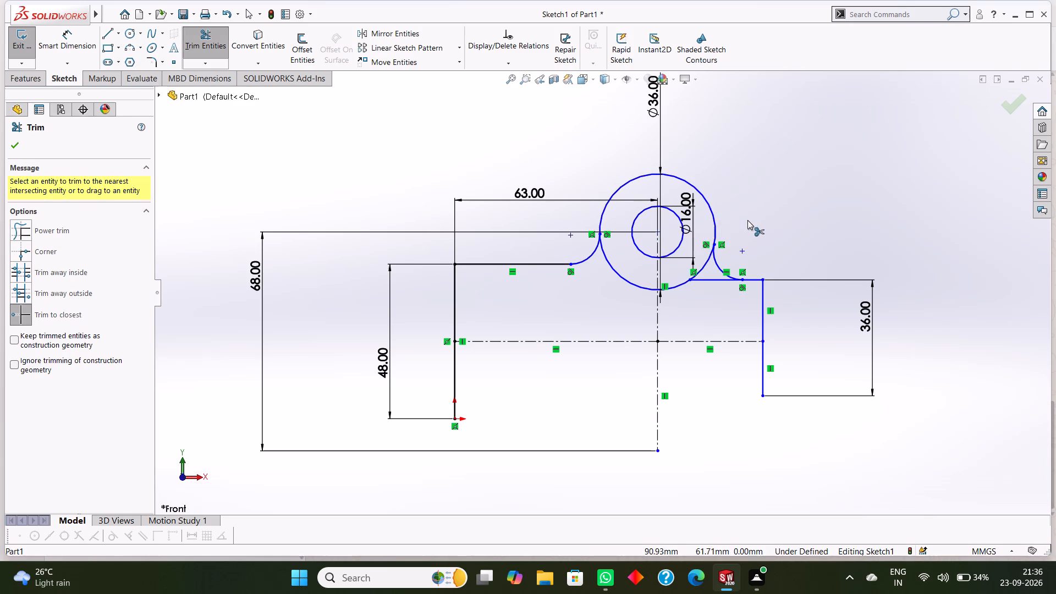
{"action": "scroll", "coordinate": [734, 298], "scroll_direction": "down", "scroll_amount": 2}
{"action": "left_click", "coordinate": [693, 271]}
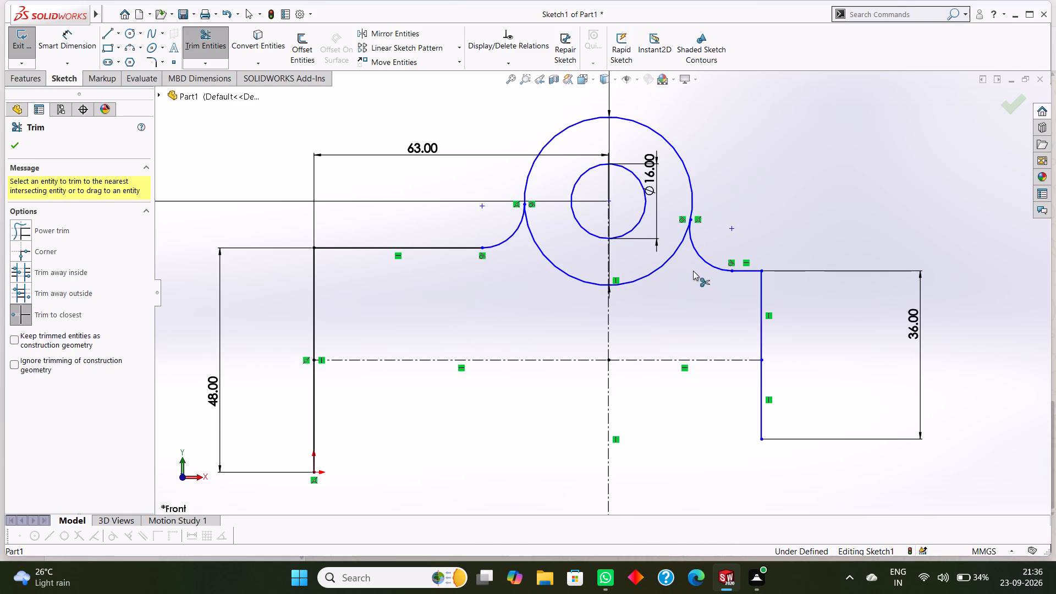
Trim away the lower portion of the outer circle between the two 9 mm radius arcs.
{"action": "scroll", "coordinate": [702, 288], "scroll_direction": "up", "scroll_amount": 1}
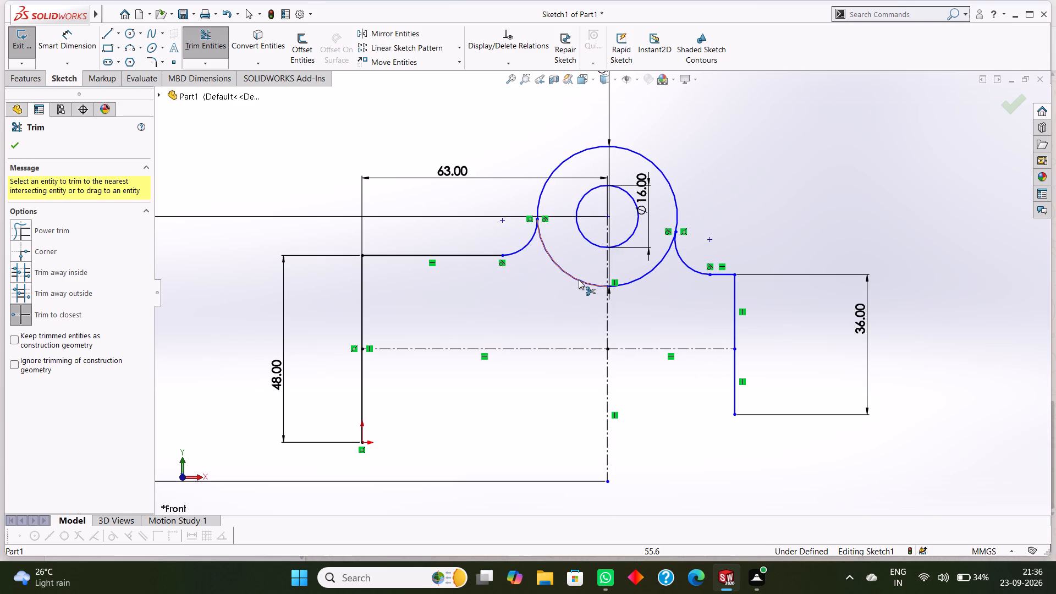
{"action": "left_click", "coordinate": [579, 279]}
{"action": "left_click", "coordinate": [648, 274]}
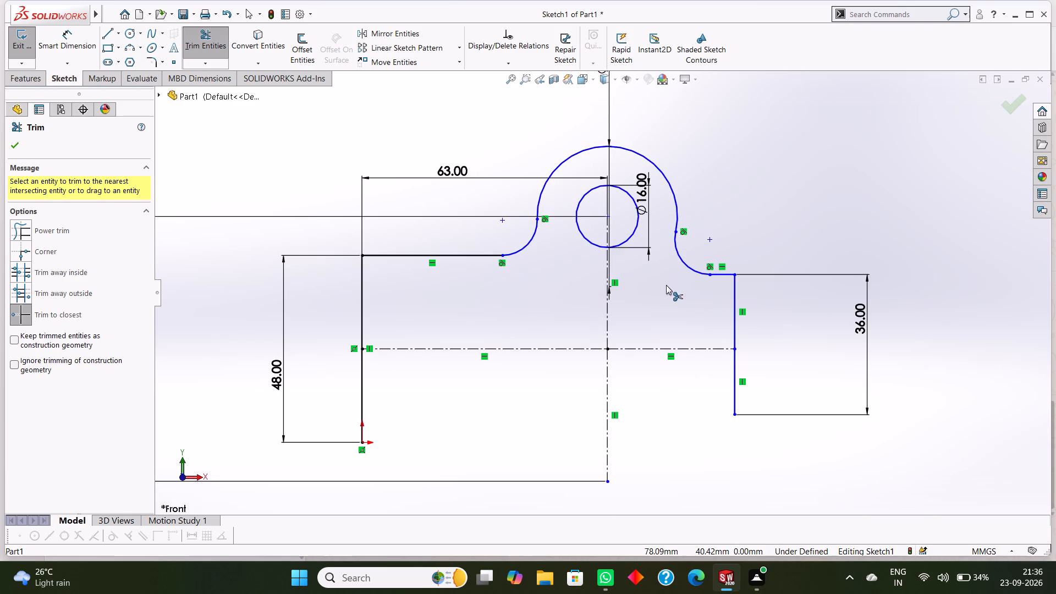
{"action": "scroll", "coordinate": [666, 285], "scroll_direction": "up", "scroll_amount": 3}
{"action": "left_click", "coordinate": [15, 147]}
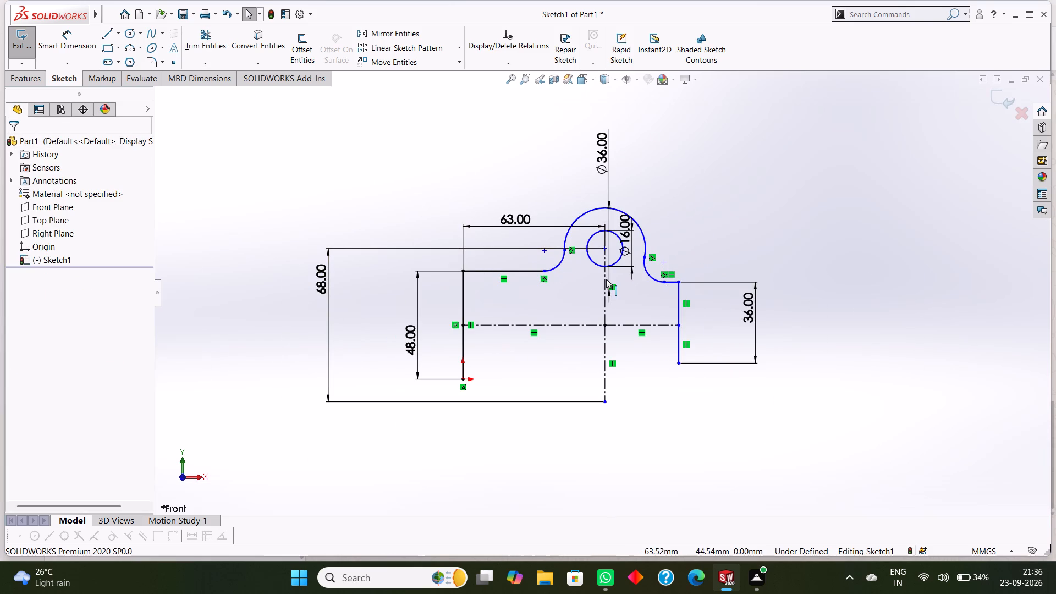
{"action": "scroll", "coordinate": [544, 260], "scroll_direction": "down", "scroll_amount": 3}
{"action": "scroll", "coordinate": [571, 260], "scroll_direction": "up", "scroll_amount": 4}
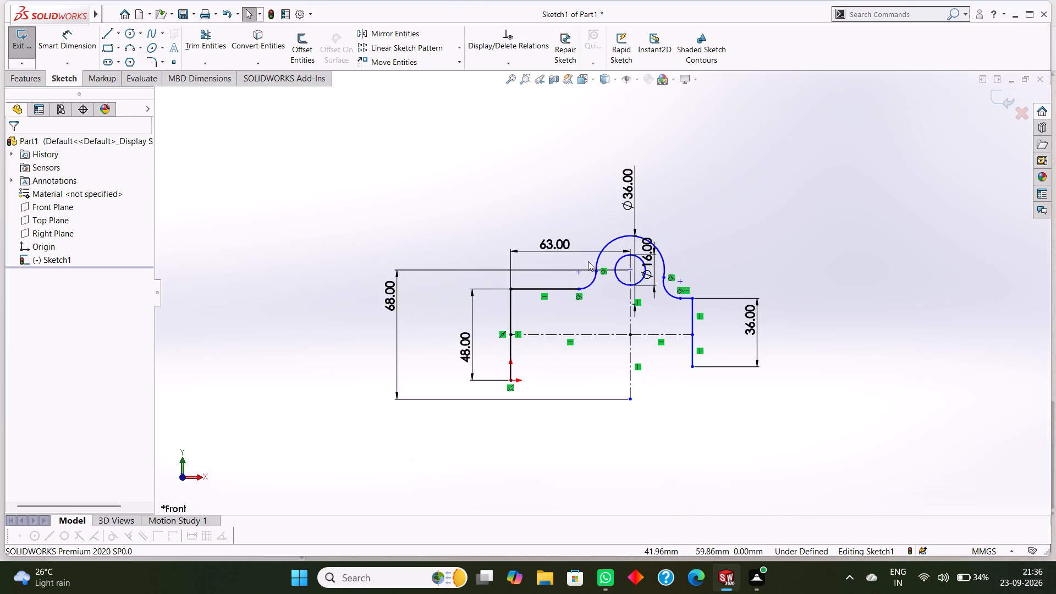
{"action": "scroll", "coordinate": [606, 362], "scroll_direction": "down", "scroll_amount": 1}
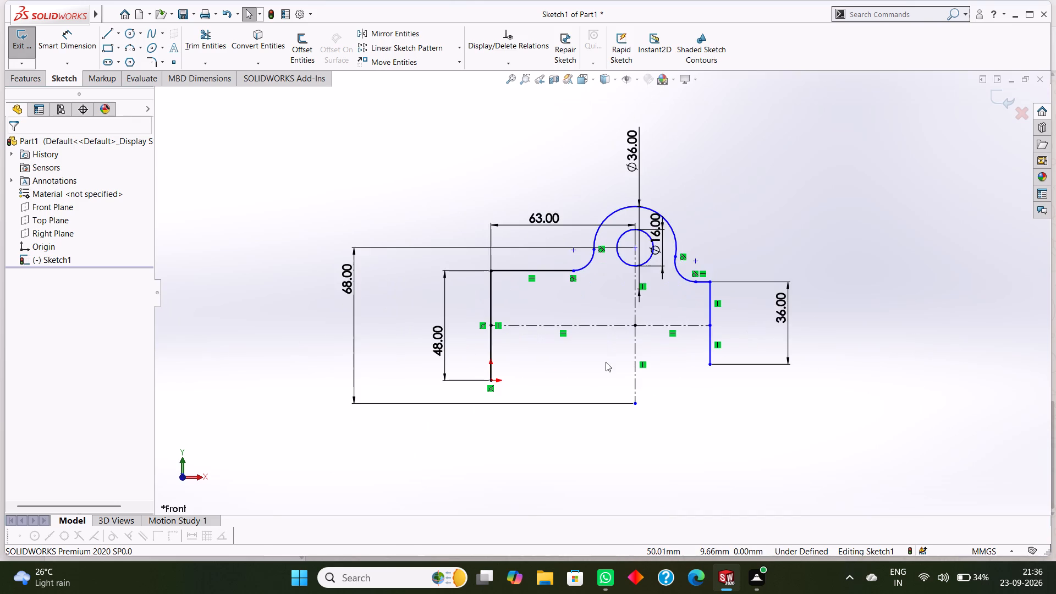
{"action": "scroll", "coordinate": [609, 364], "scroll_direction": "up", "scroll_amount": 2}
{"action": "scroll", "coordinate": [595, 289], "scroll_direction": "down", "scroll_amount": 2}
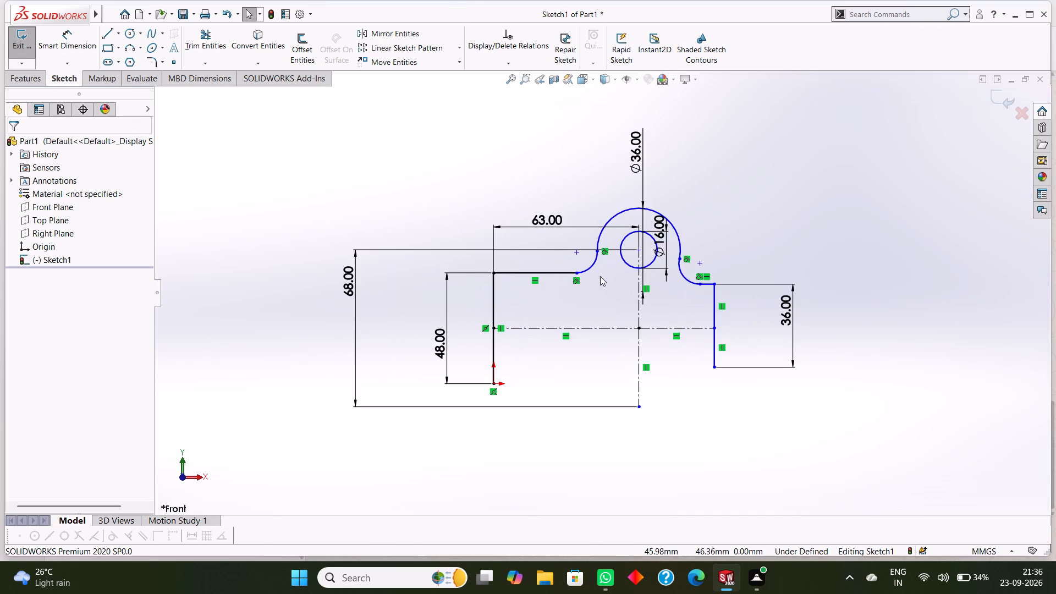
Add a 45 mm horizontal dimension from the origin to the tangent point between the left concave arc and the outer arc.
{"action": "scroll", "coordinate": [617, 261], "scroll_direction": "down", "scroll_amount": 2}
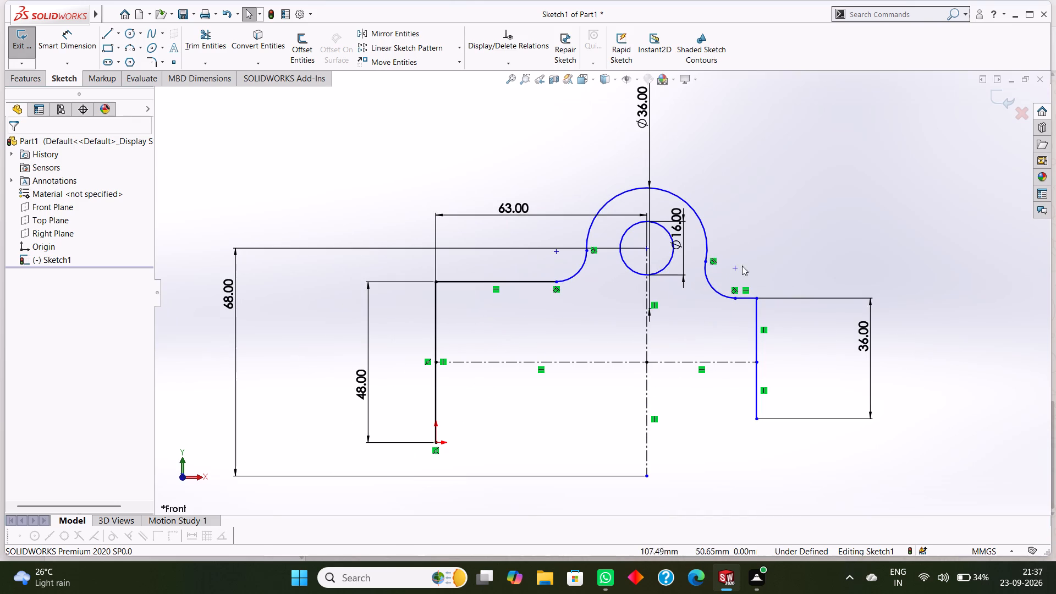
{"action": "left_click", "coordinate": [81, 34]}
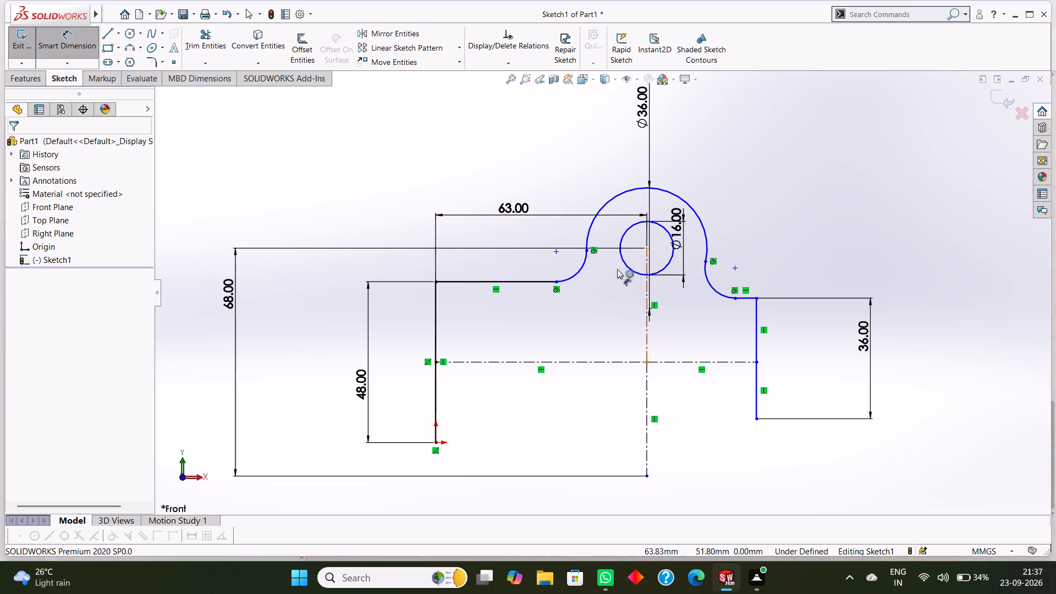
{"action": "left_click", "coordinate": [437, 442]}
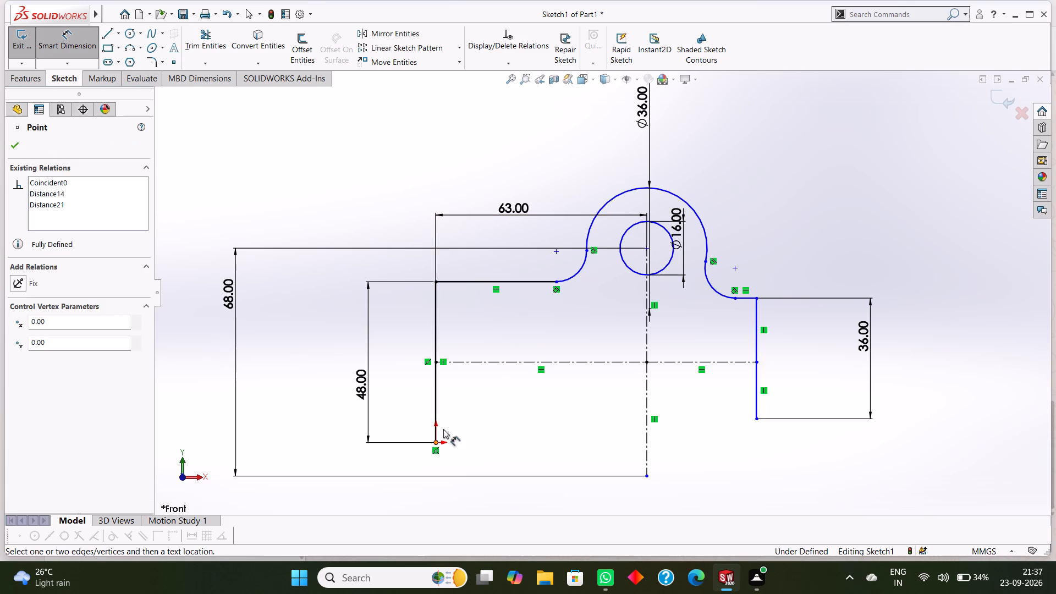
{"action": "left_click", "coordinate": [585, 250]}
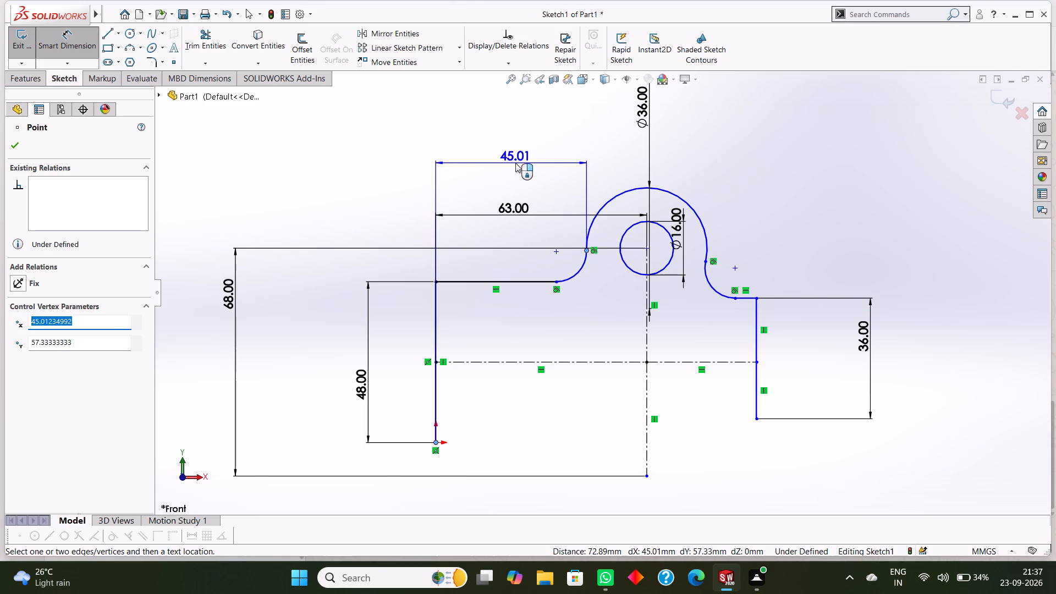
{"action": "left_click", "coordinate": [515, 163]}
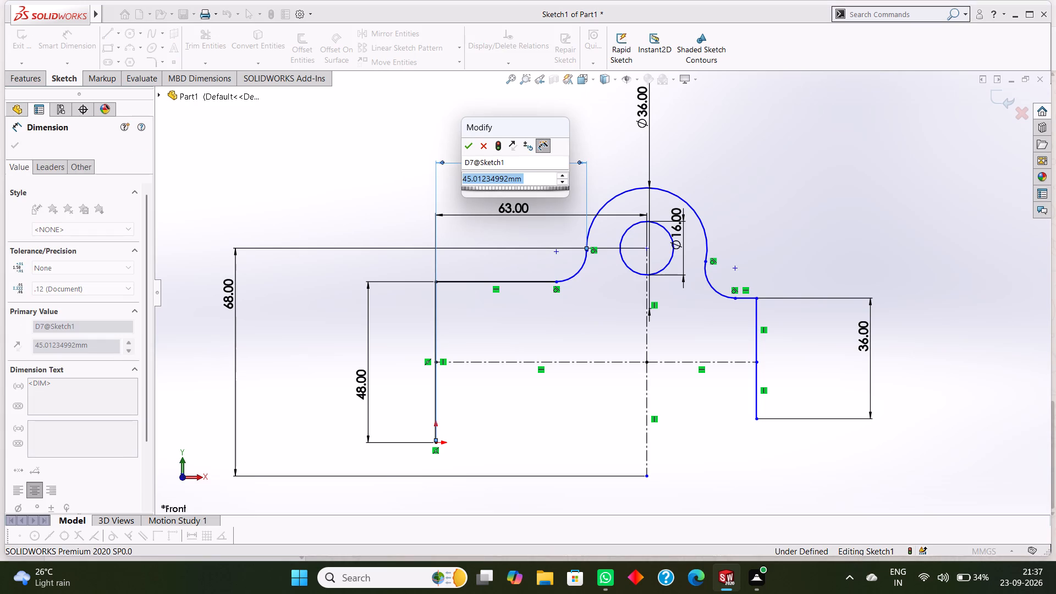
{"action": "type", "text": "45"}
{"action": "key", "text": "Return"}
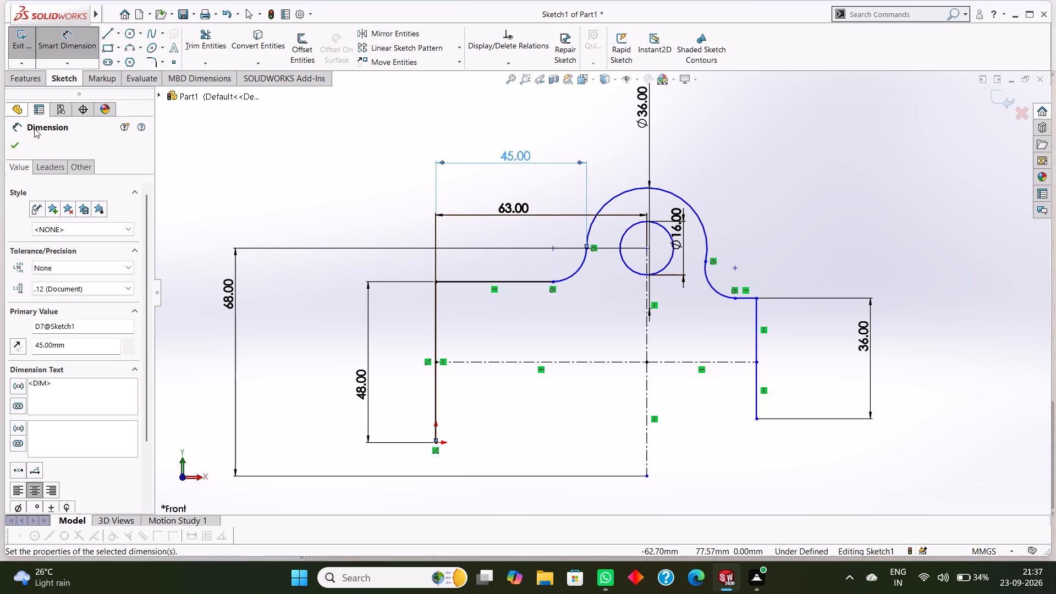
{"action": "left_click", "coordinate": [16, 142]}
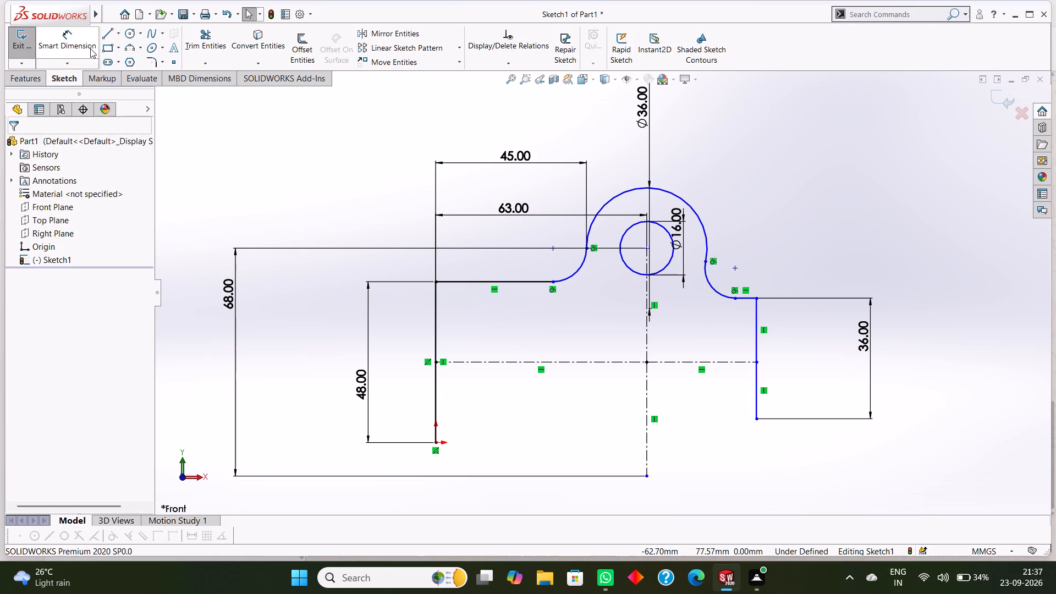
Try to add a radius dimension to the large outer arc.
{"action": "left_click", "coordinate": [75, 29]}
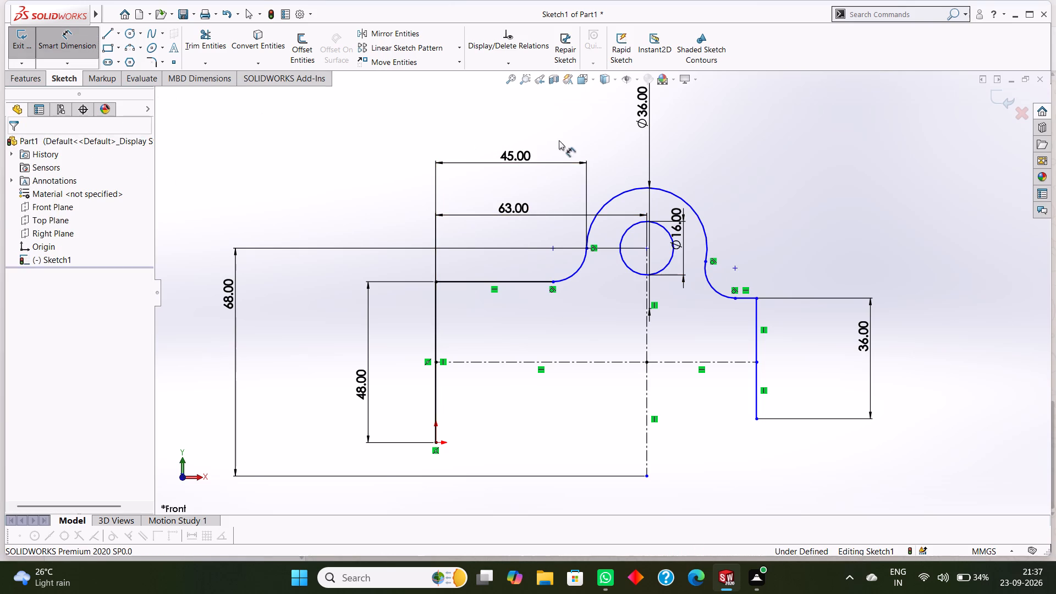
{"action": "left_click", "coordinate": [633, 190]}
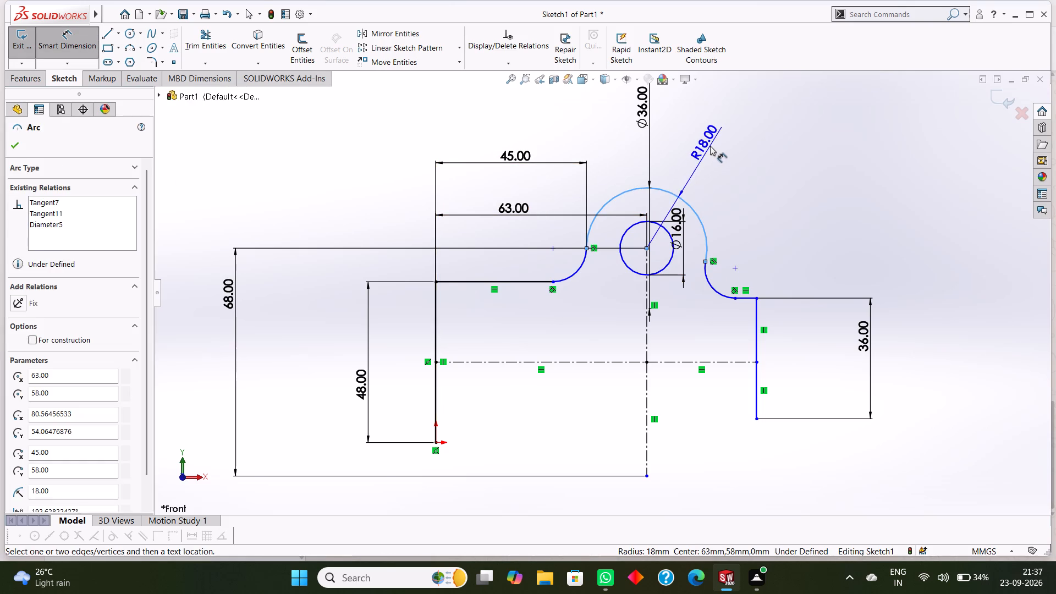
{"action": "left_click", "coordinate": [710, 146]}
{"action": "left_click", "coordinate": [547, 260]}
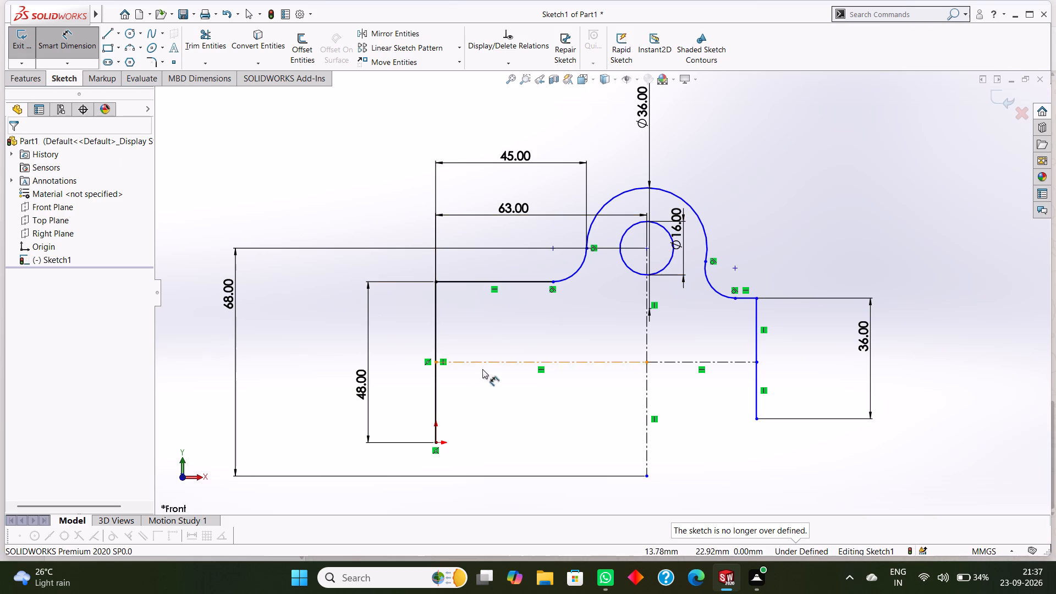
Add a 58 mm vertical dimension from the origin to the center of the concentric circle and arc.
{"action": "left_click", "coordinate": [437, 443]}
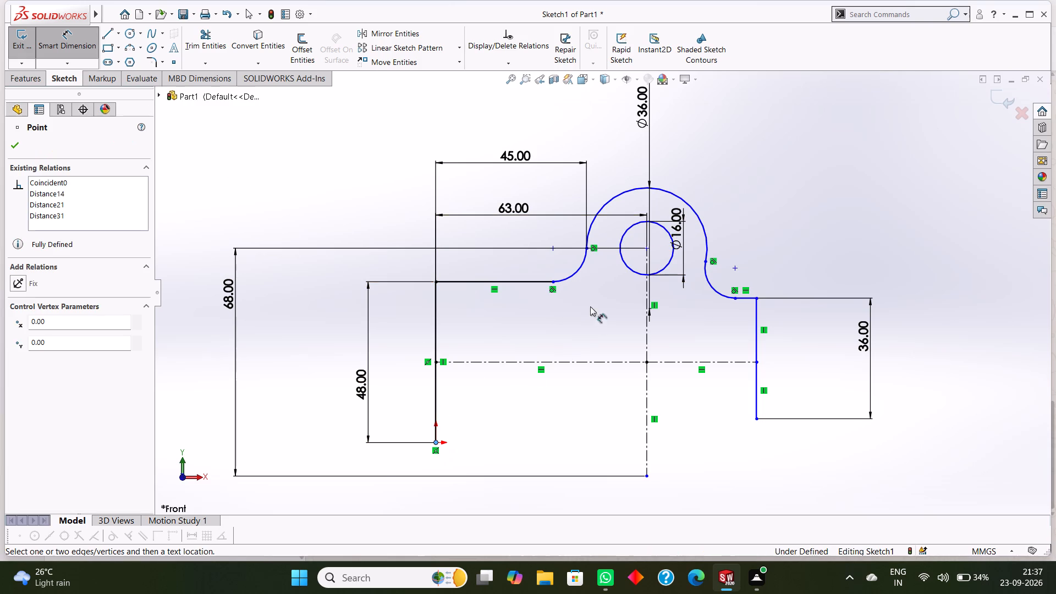
{"action": "left_click", "coordinate": [645, 249]}
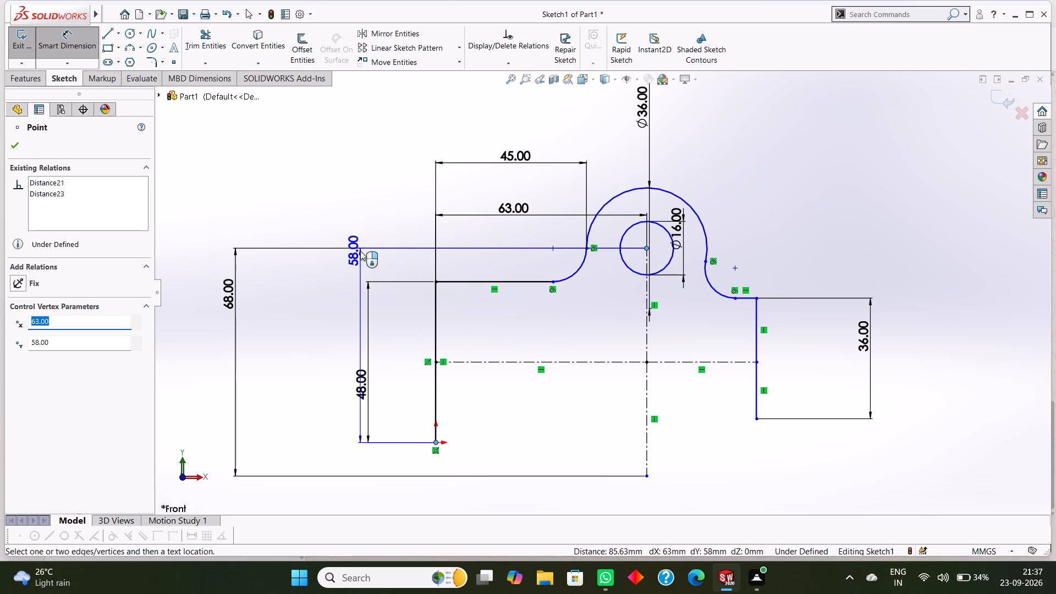
{"action": "left_click", "coordinate": [334, 258]}
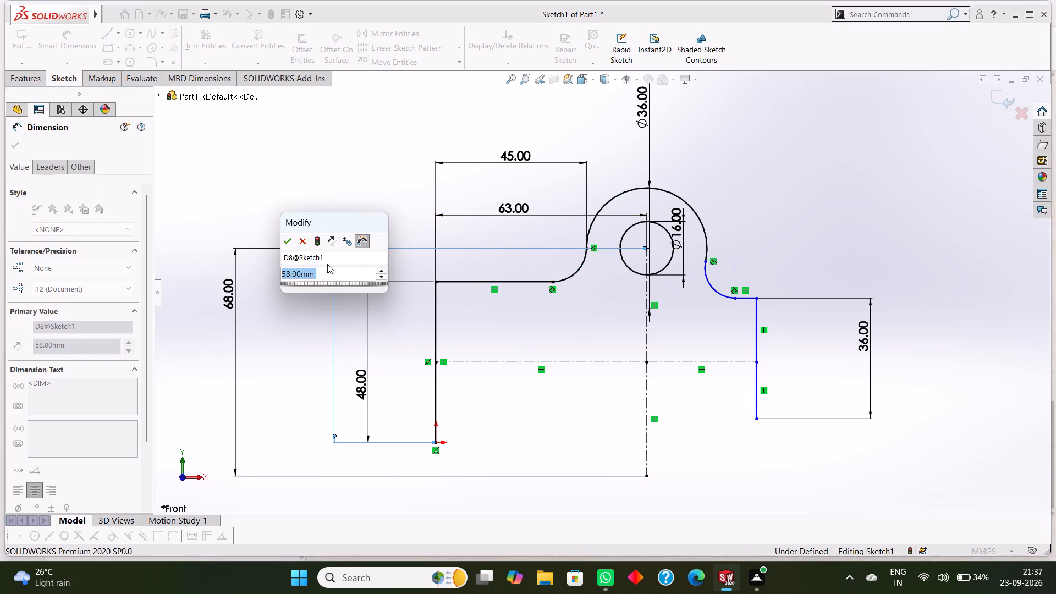
{"action": "left_click", "coordinate": [284, 243]}
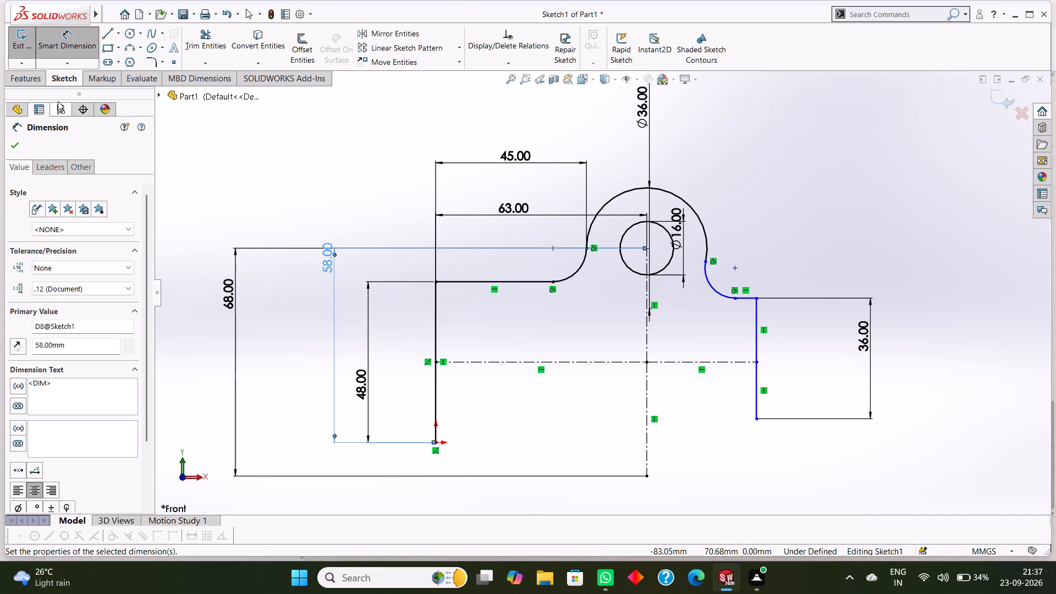
Add a 43 mm vertical dimension from the origin to the lower endpoint of the right concave arc.
{"action": "left_click", "coordinate": [437, 444]}
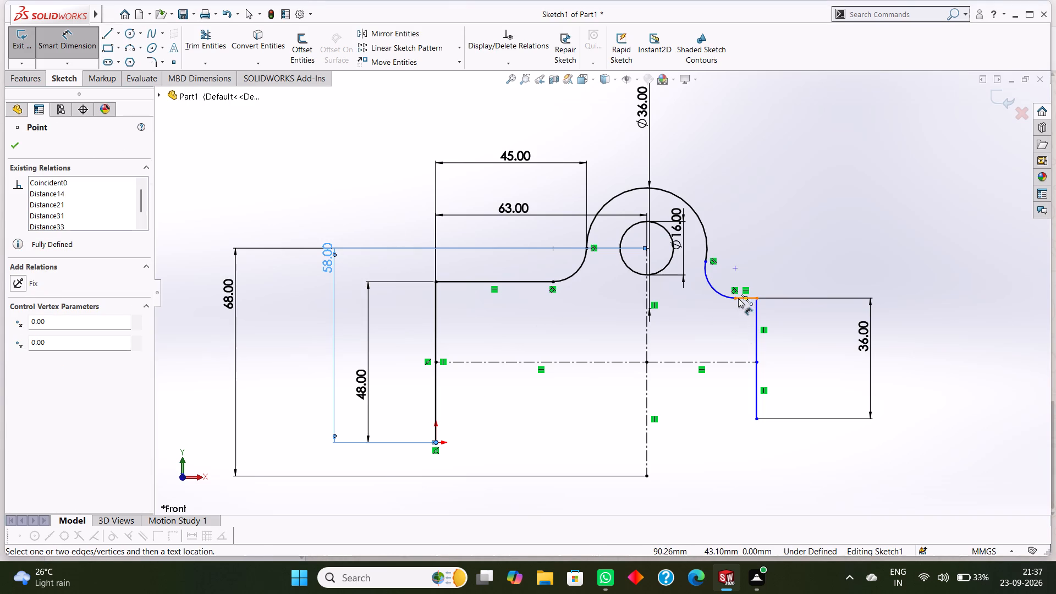
{"action": "left_click", "coordinate": [738, 298]}
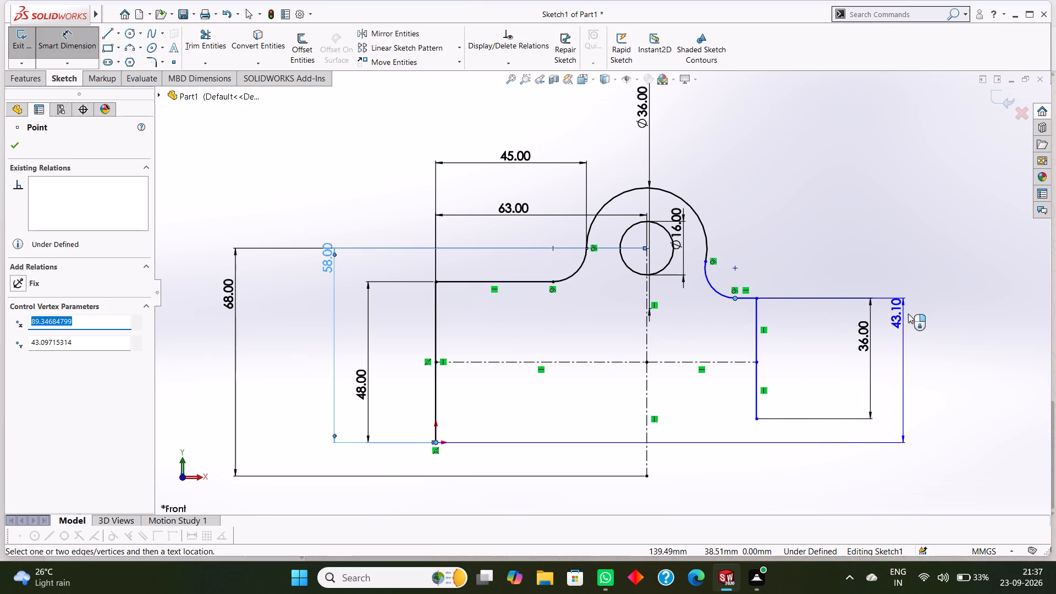
{"action": "left_click", "coordinate": [914, 313]}
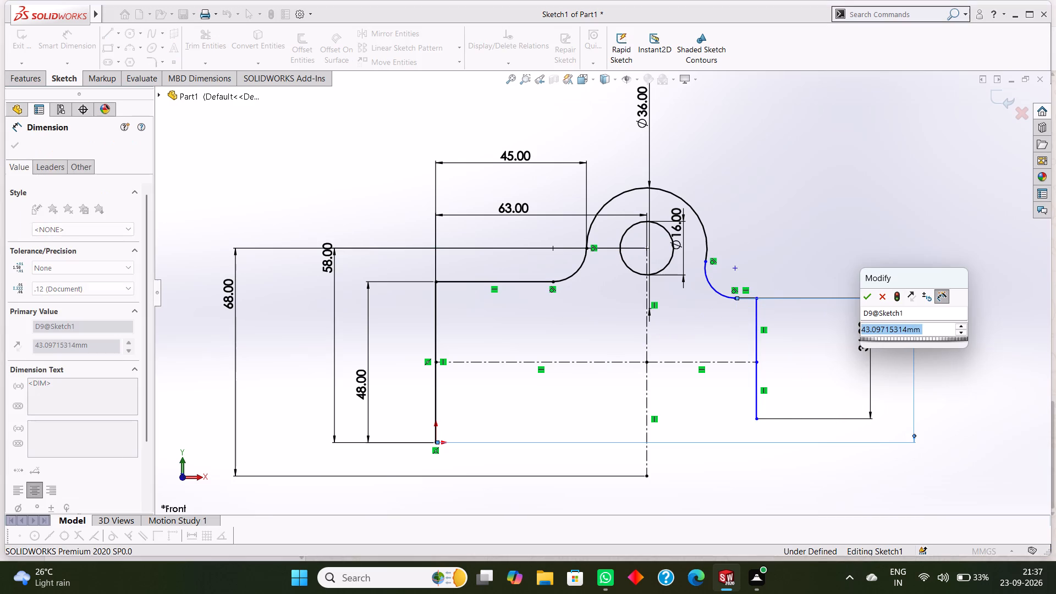
{"action": "type", "text": "43"}
{"action": "key", "text": "Return"}
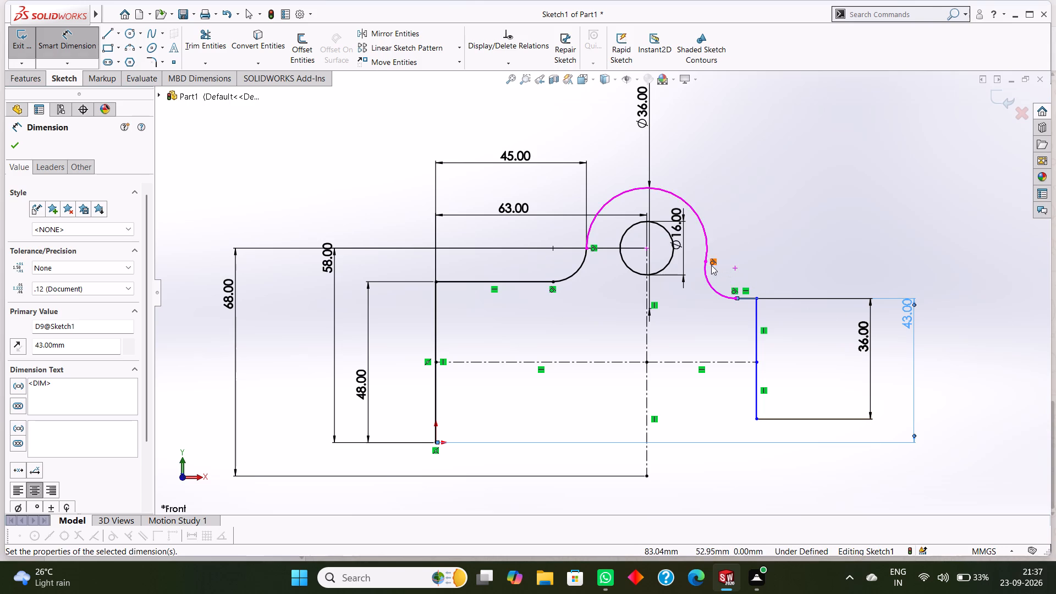
{"action": "left_click", "coordinate": [16, 151]}
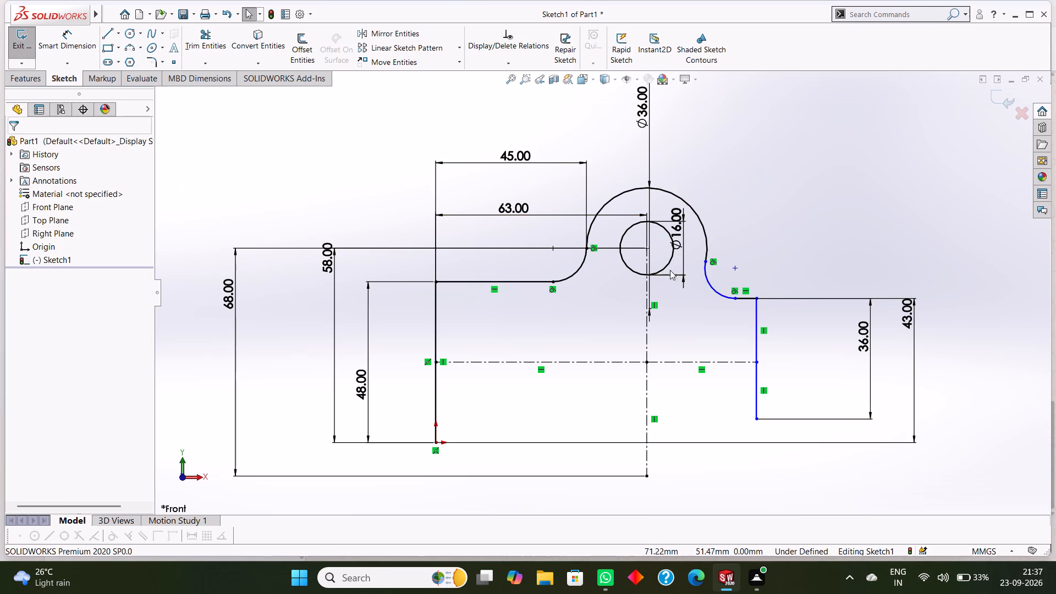
Dimension the right concave arc with a 9 mm radius.
{"action": "left_click", "coordinate": [84, 47]}
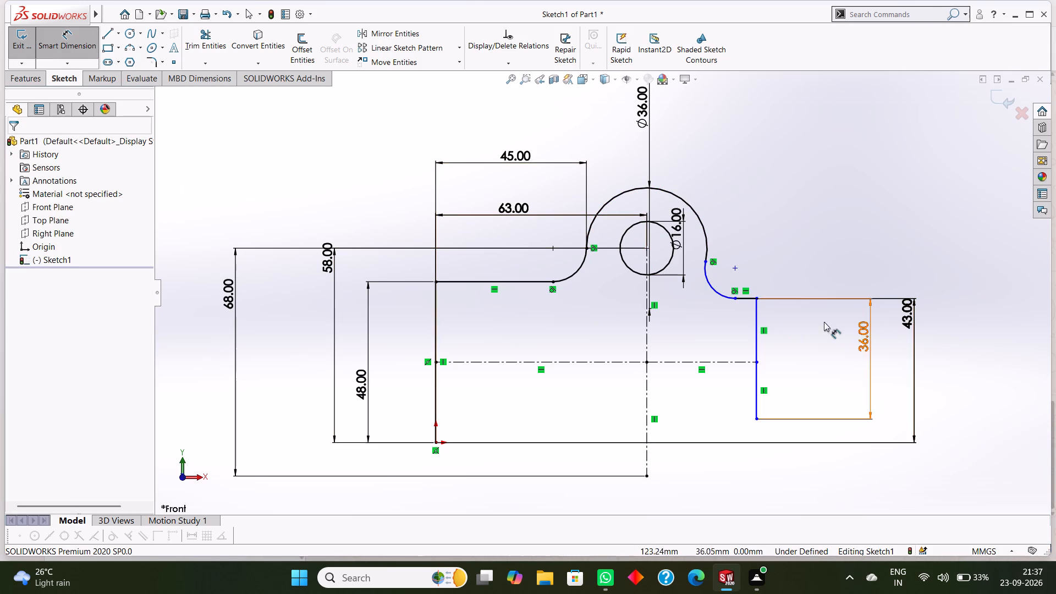
{"action": "left_click", "coordinate": [711, 287]}
{"action": "left_click", "coordinate": [765, 234]}
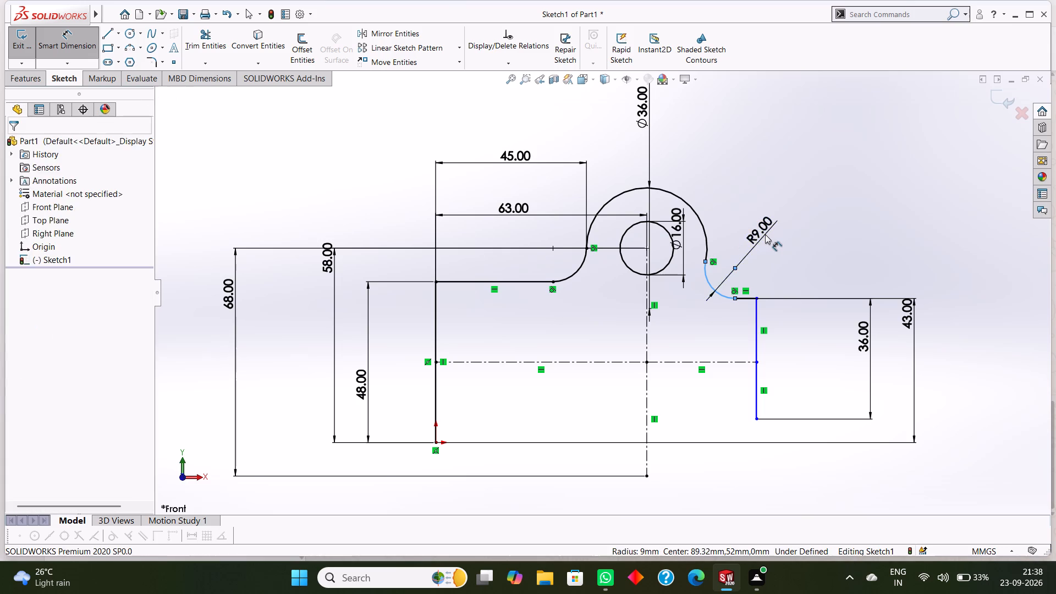
{"action": "left_click", "coordinate": [716, 221]}
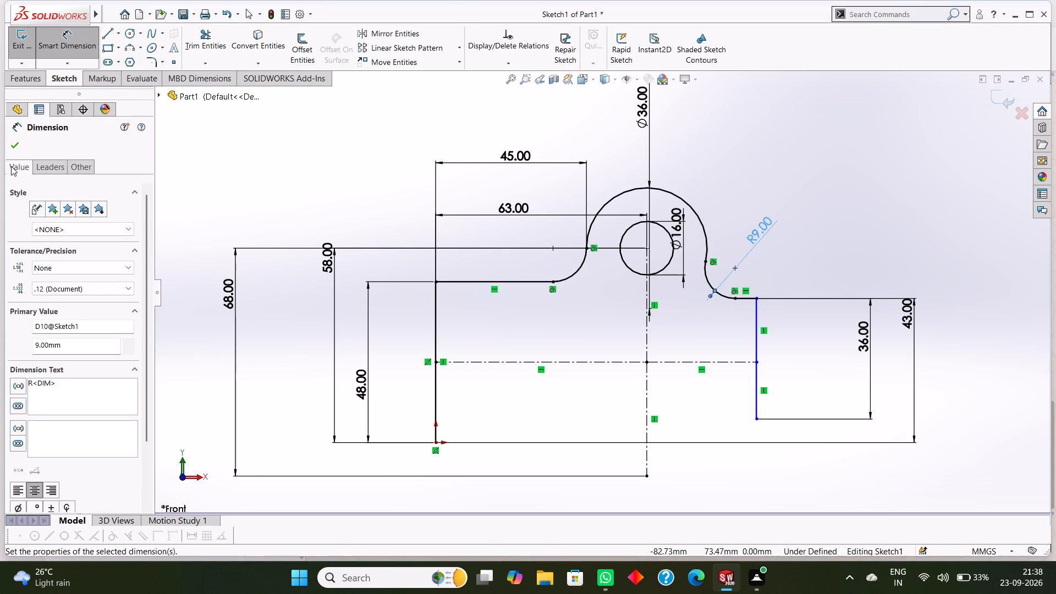
{"action": "left_click", "coordinate": [12, 146]}
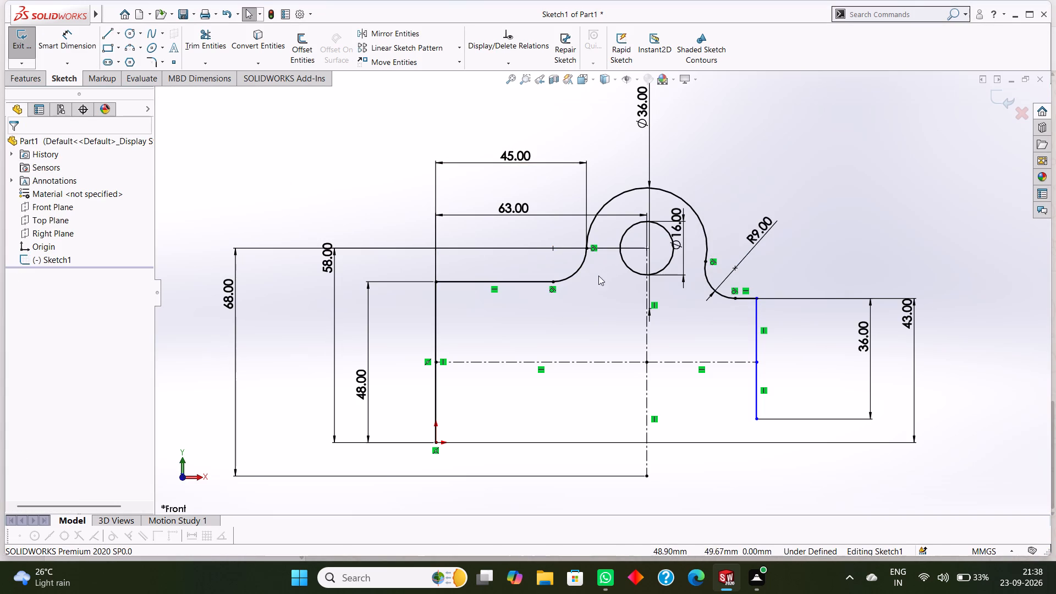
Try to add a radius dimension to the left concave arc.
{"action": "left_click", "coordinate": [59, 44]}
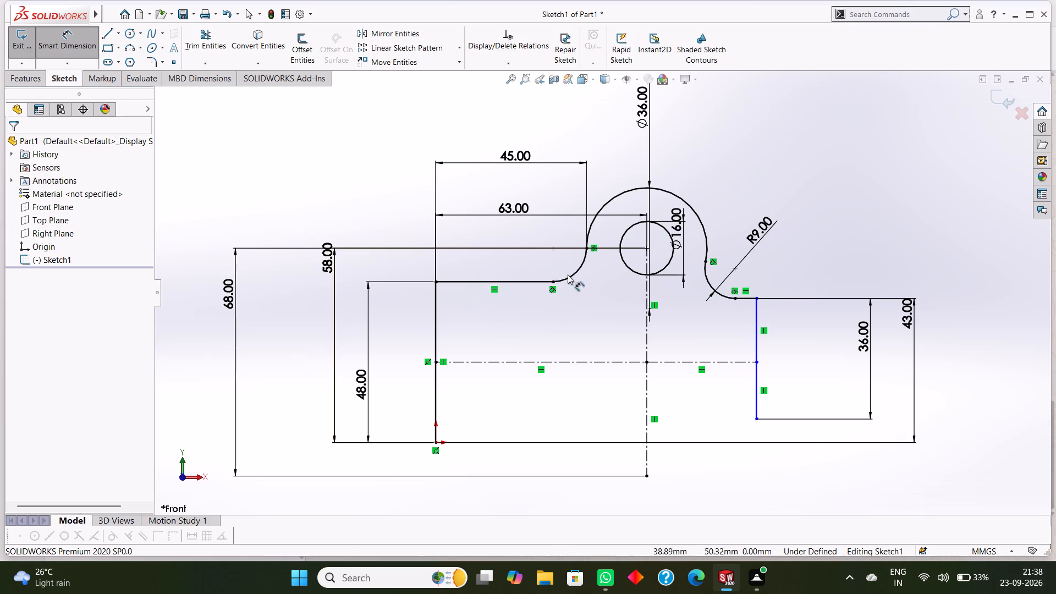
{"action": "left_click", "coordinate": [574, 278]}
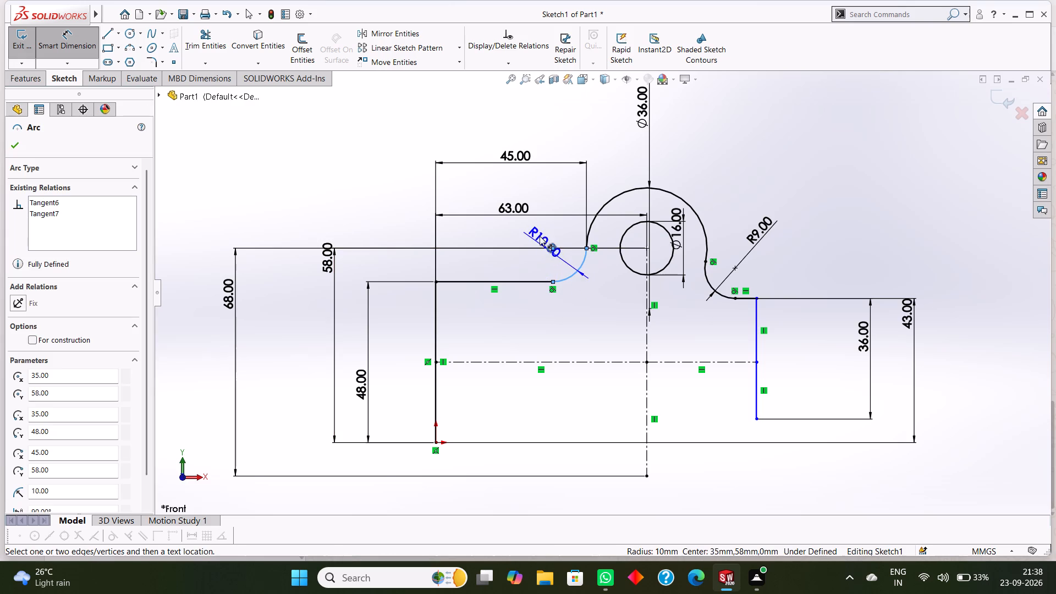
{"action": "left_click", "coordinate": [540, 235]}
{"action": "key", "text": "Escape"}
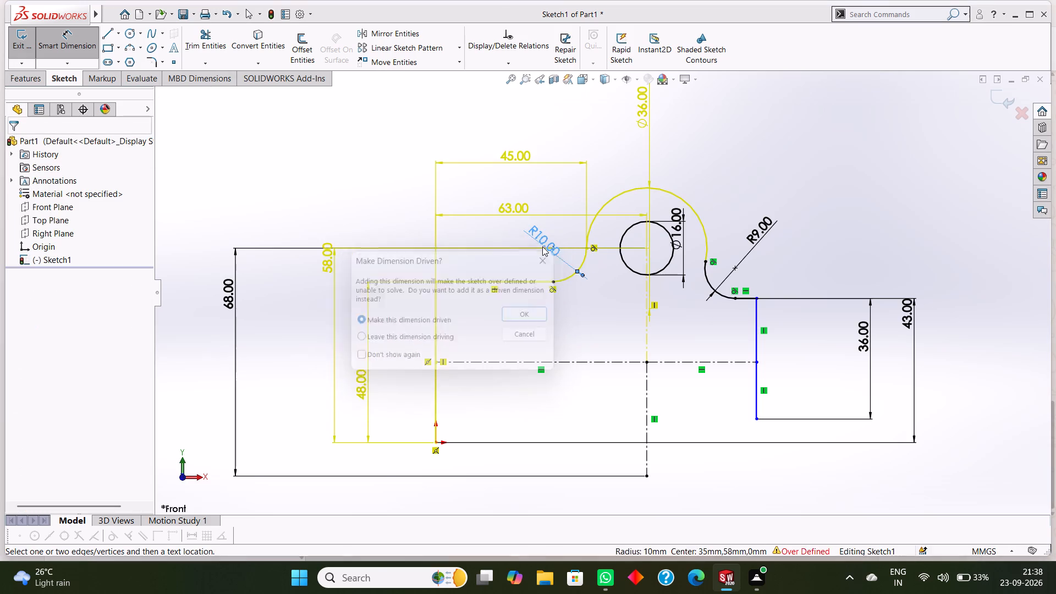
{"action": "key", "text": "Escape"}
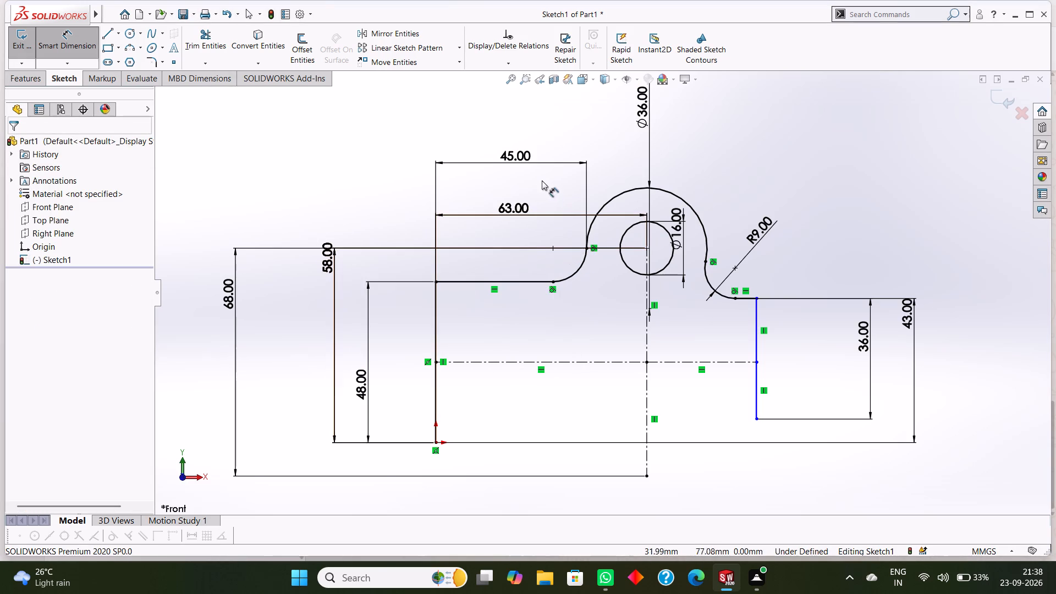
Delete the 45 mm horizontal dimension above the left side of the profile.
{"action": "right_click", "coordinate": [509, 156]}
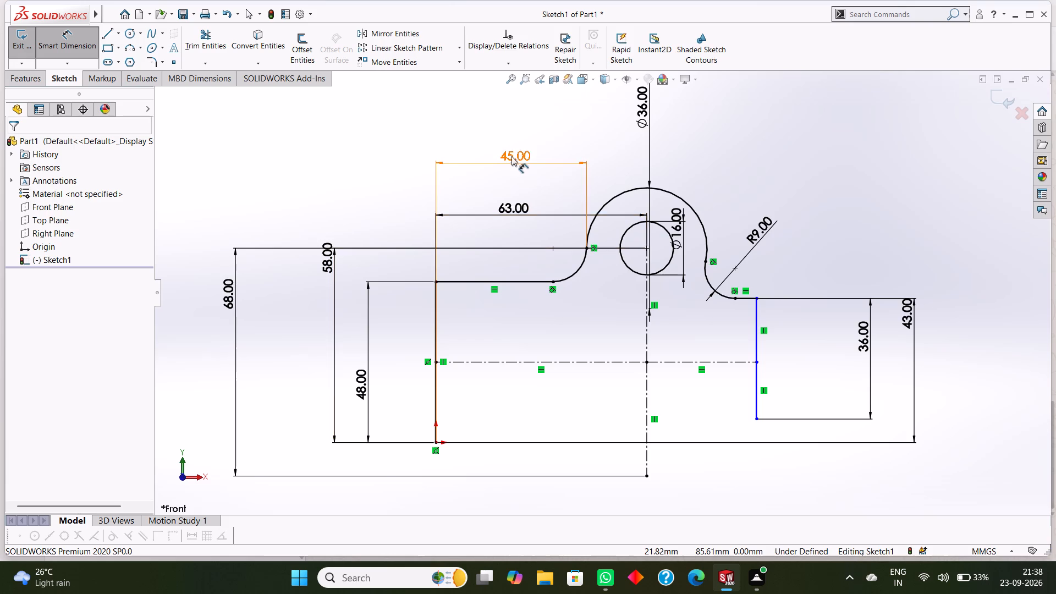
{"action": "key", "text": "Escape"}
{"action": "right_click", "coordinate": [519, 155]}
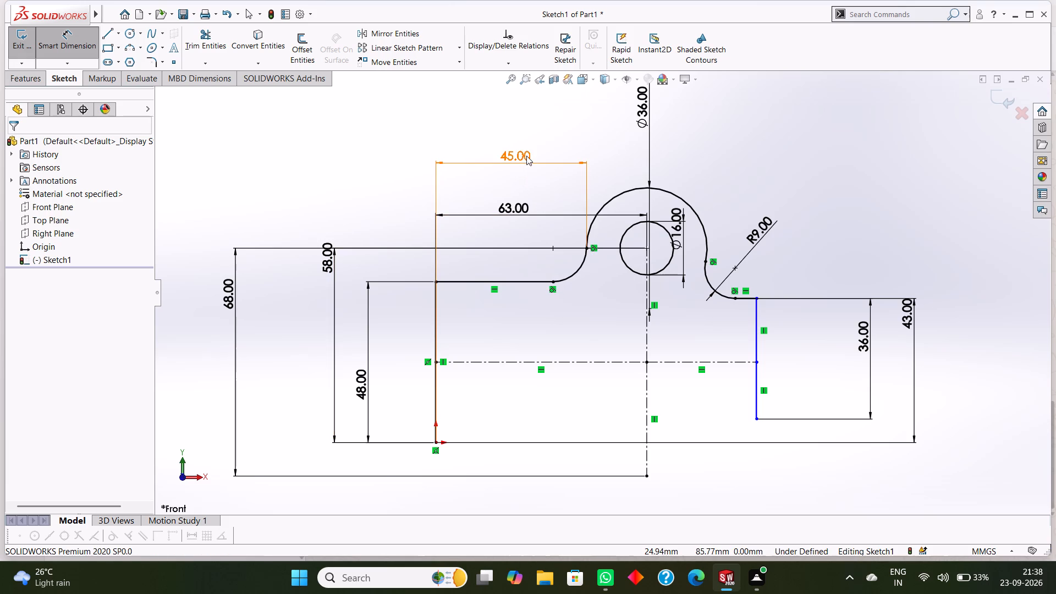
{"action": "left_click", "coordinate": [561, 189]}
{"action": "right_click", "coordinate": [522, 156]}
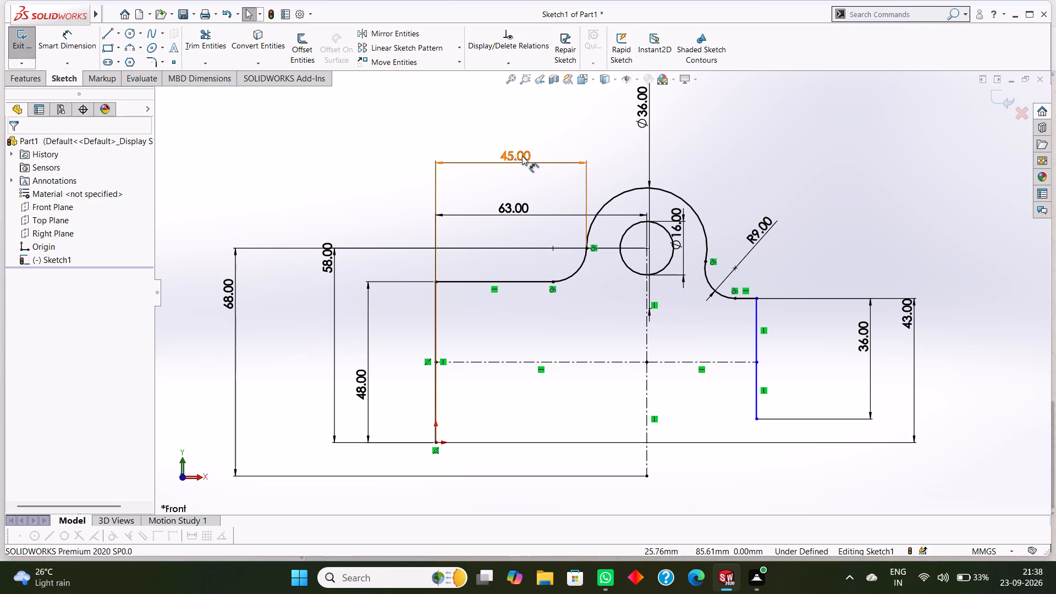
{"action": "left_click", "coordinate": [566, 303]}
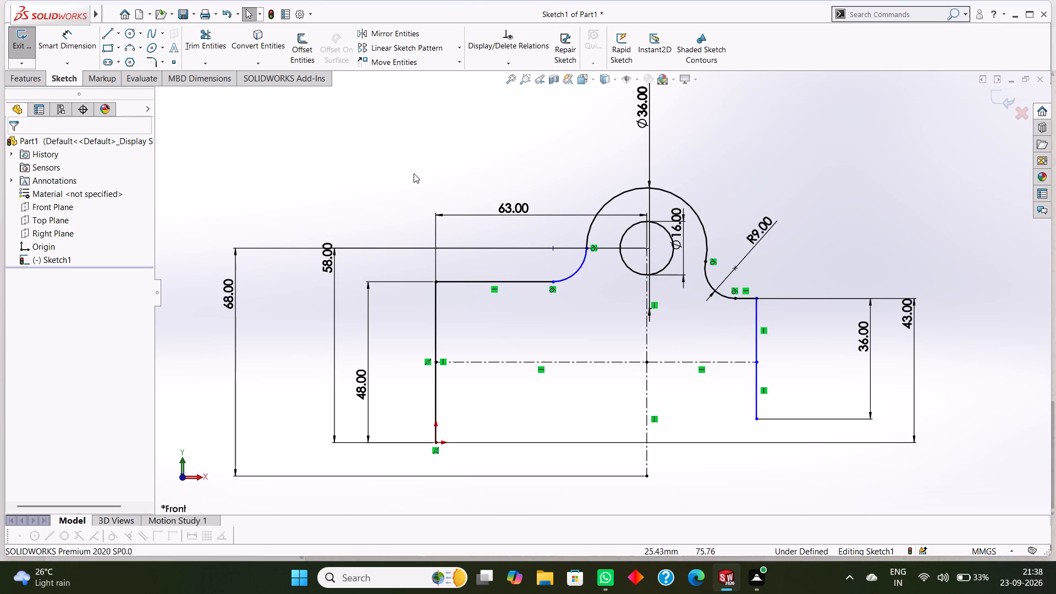
Dimension the left concave arc and set its radius to 9 mm.
{"action": "left_click", "coordinate": [86, 38]}
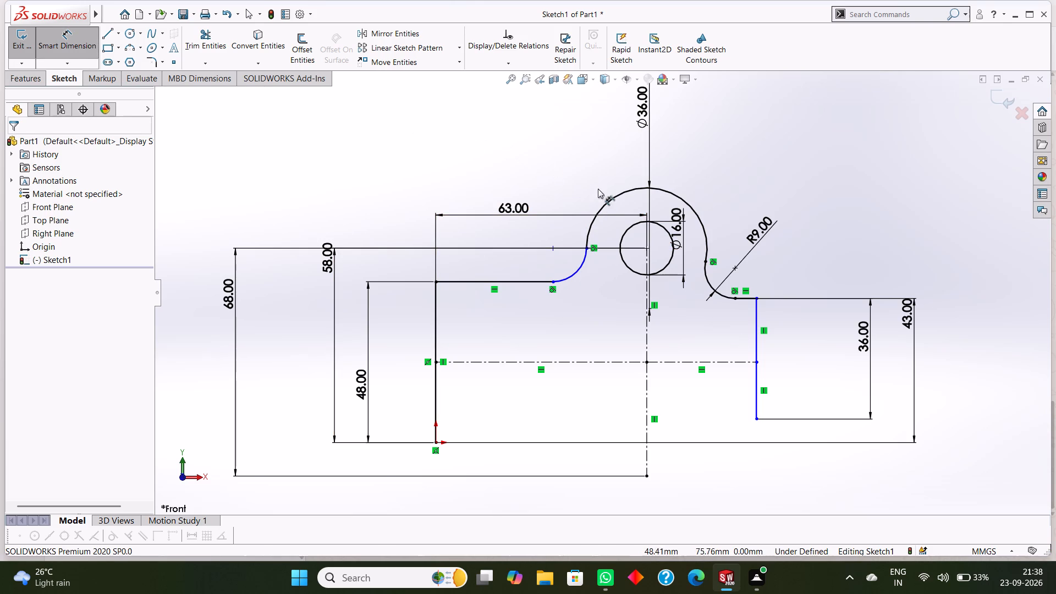
{"action": "left_click", "coordinate": [577, 271]}
{"action": "left_click", "coordinate": [533, 187]}
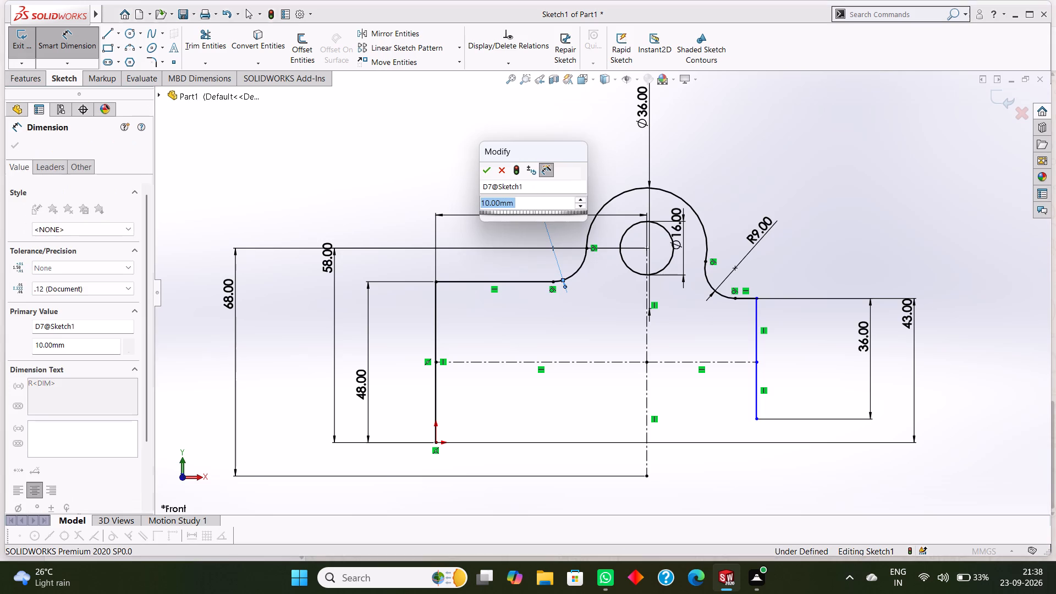
{"action": "key", "text": "9"}
{"action": "key", "text": "Return"}
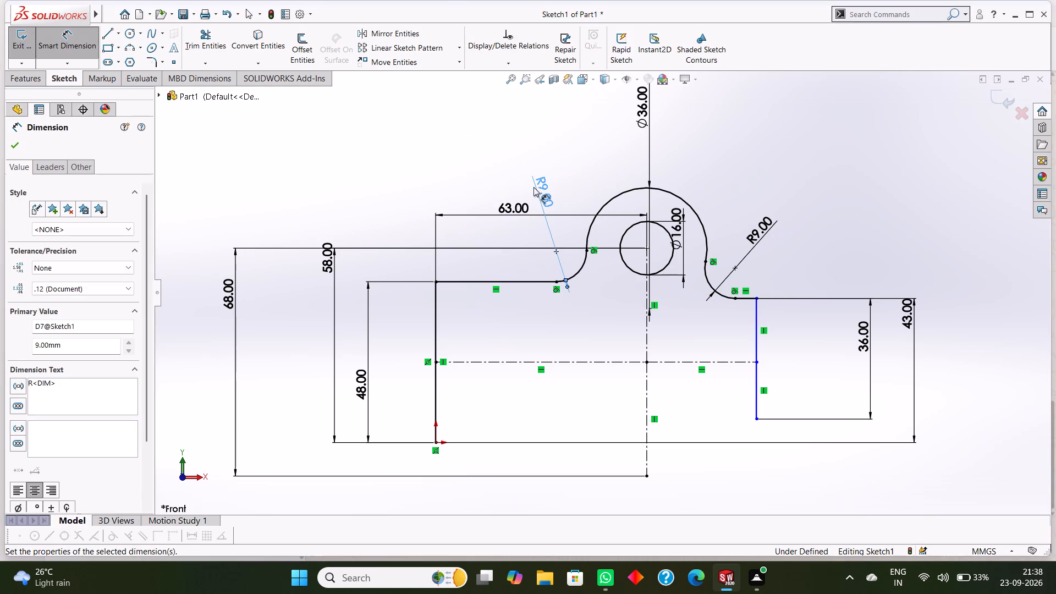
{"action": "scroll", "coordinate": [540, 291], "scroll_direction": "down", "scroll_amount": 3}
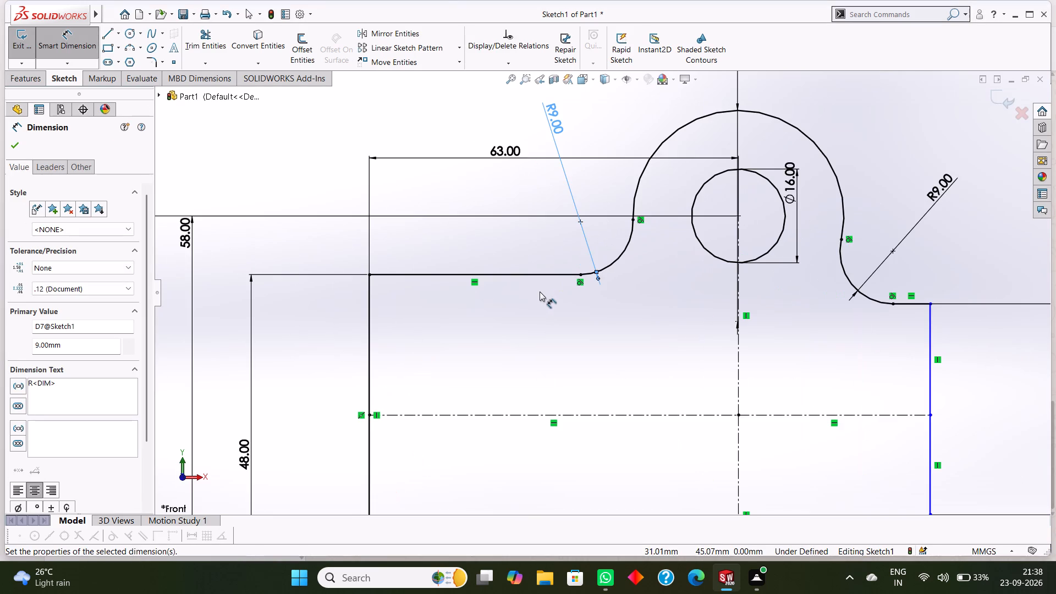
{"action": "left_click", "coordinate": [19, 149]}
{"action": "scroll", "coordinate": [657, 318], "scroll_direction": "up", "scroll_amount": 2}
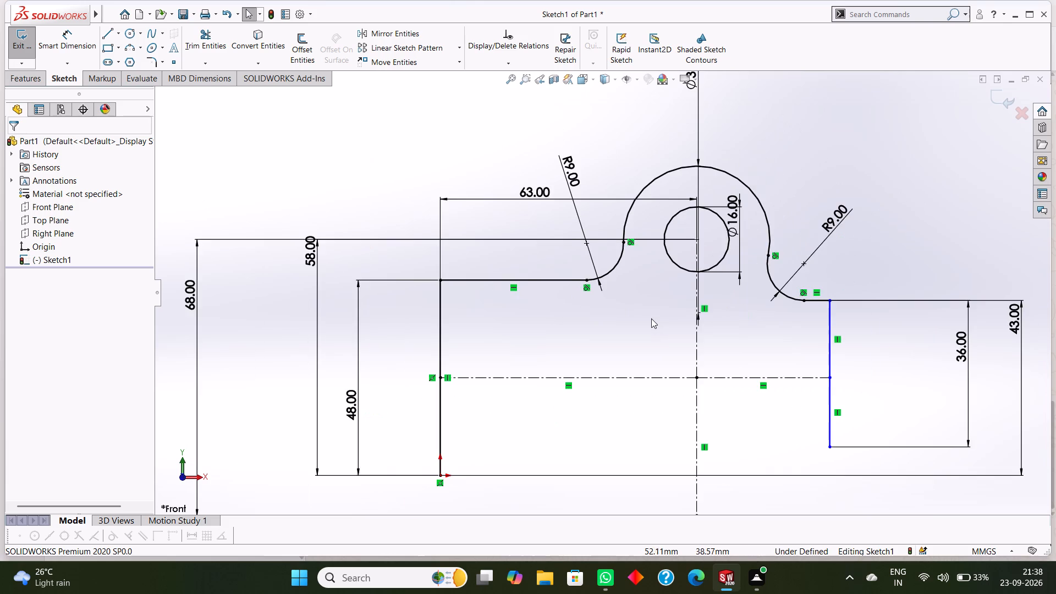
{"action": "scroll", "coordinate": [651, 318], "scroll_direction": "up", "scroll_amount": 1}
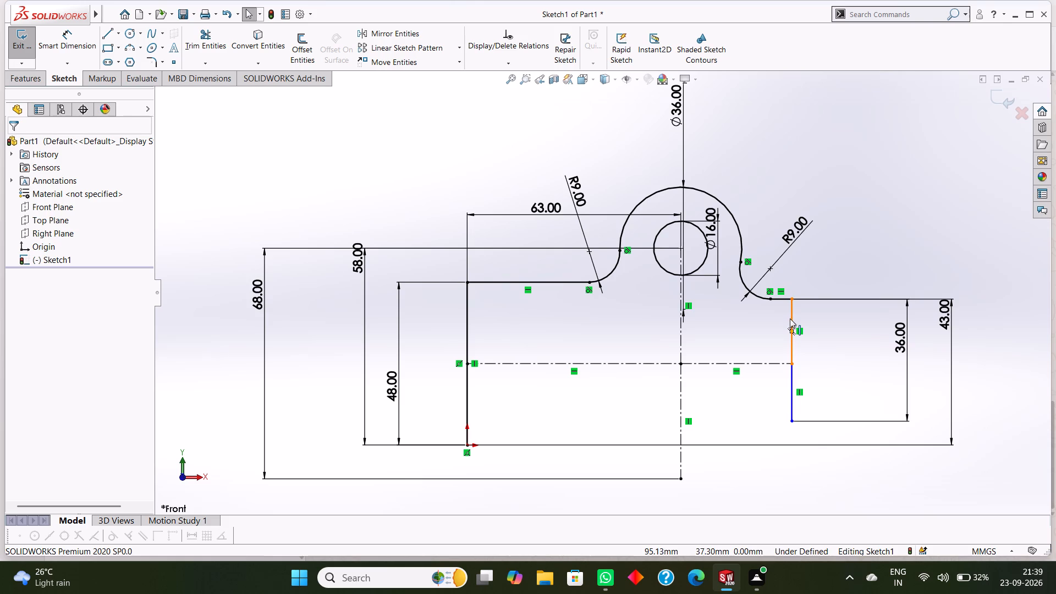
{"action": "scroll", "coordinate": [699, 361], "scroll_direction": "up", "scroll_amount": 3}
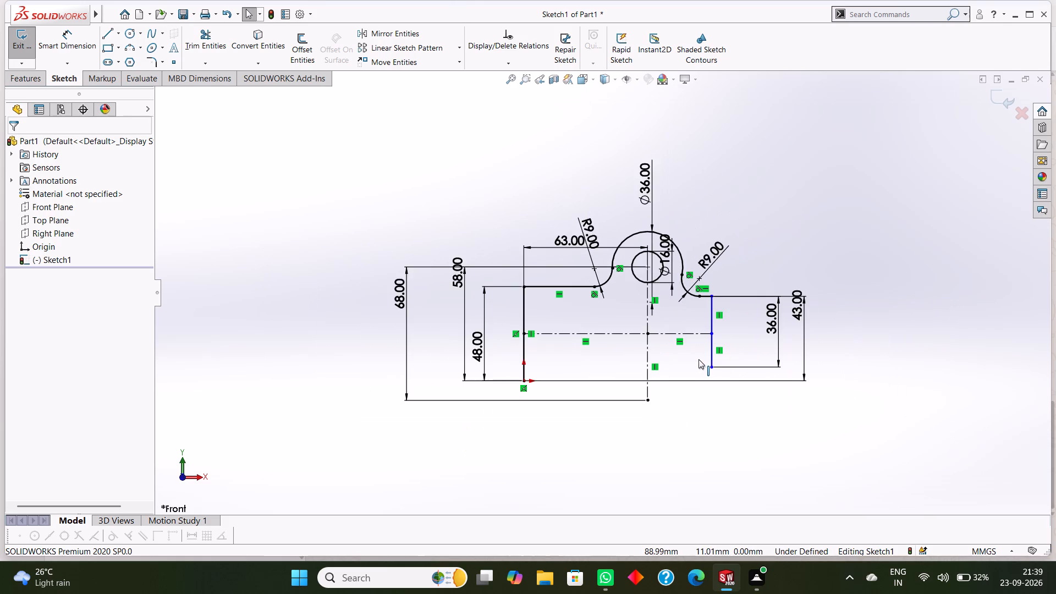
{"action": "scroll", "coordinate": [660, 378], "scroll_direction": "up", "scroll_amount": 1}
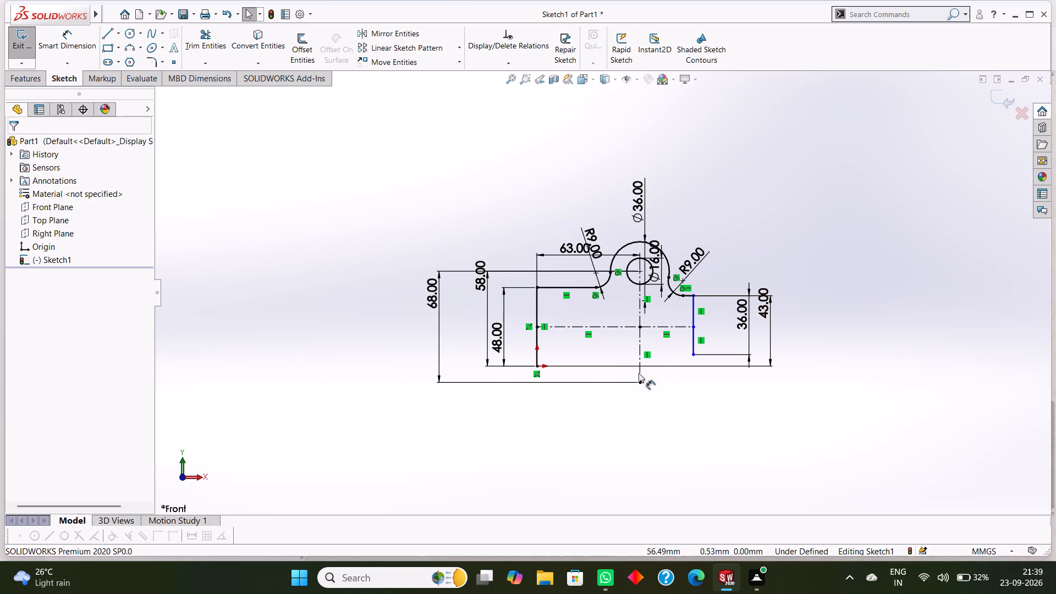
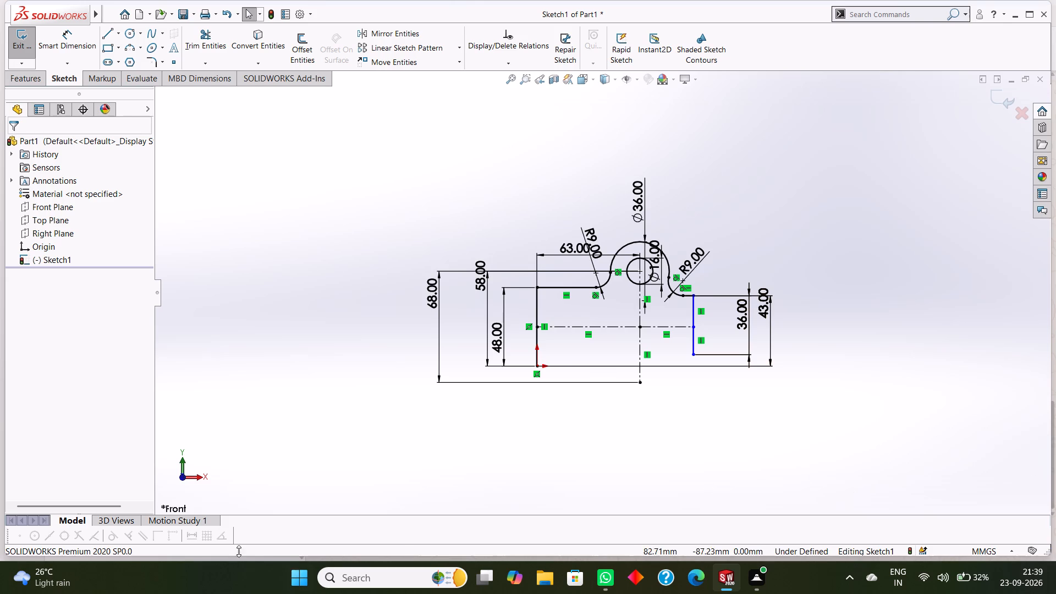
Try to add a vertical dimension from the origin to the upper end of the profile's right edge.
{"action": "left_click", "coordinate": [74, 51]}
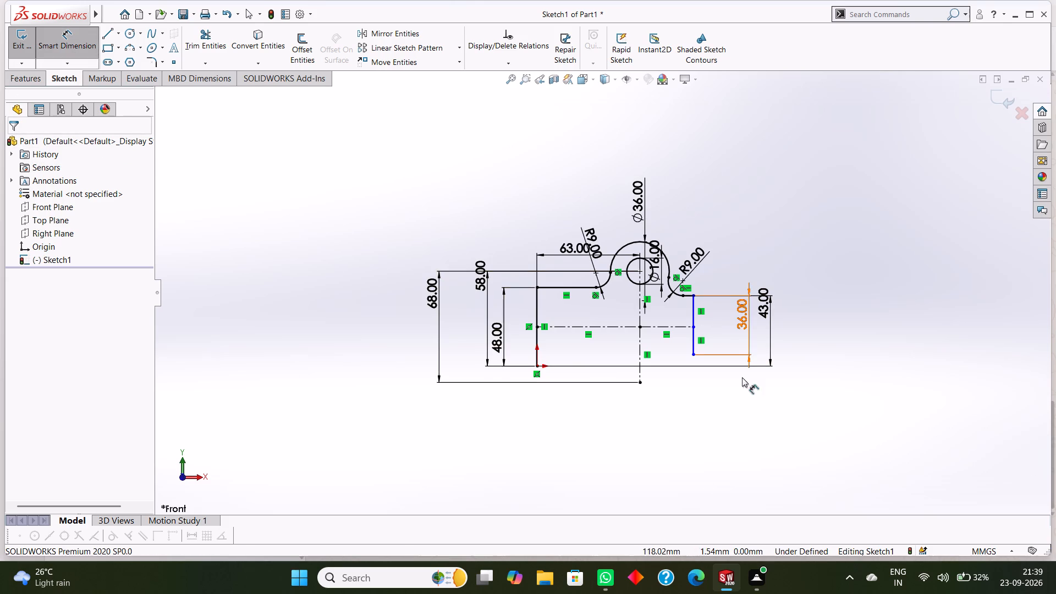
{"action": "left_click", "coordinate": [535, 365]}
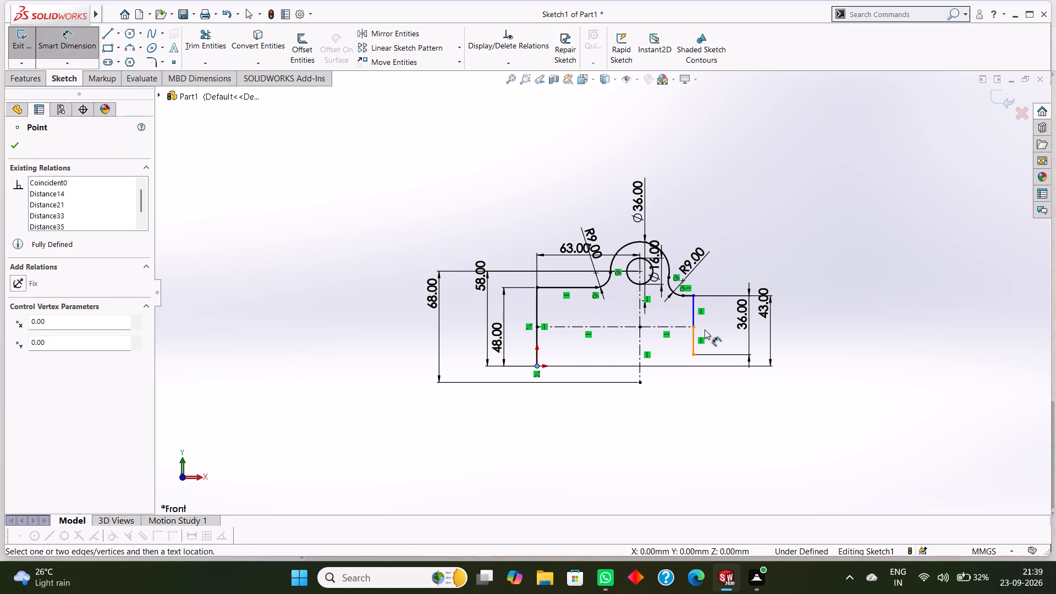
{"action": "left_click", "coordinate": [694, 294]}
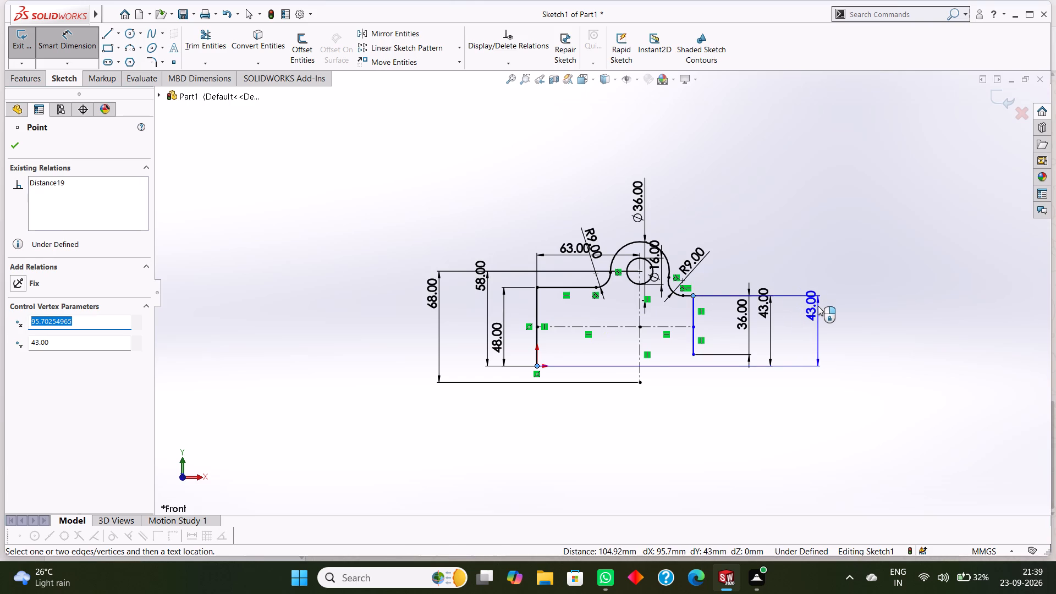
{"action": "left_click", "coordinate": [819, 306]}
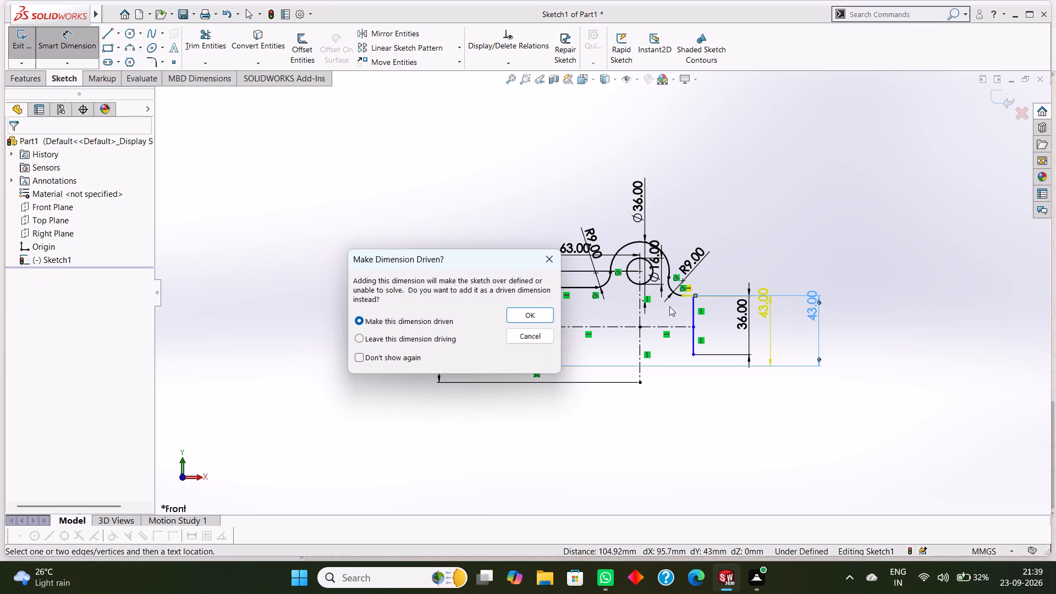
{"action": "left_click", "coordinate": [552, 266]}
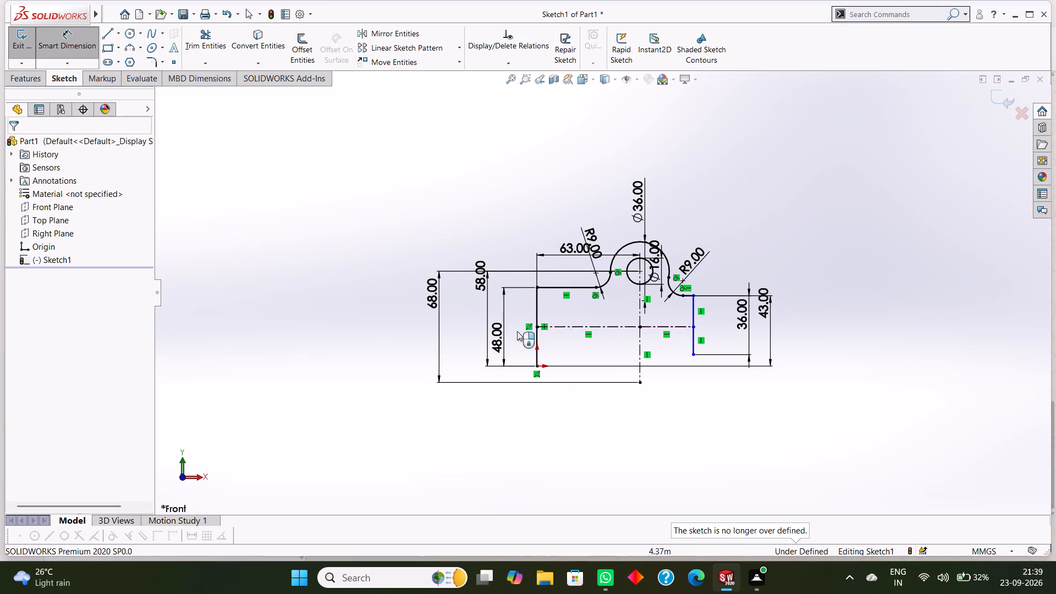
Dimension the horizontal distance from the origin to the lower end of the right vertical edge as 99 mm.
{"action": "left_click", "coordinate": [536, 369]}
{"action": "left_click", "coordinate": [694, 356]}
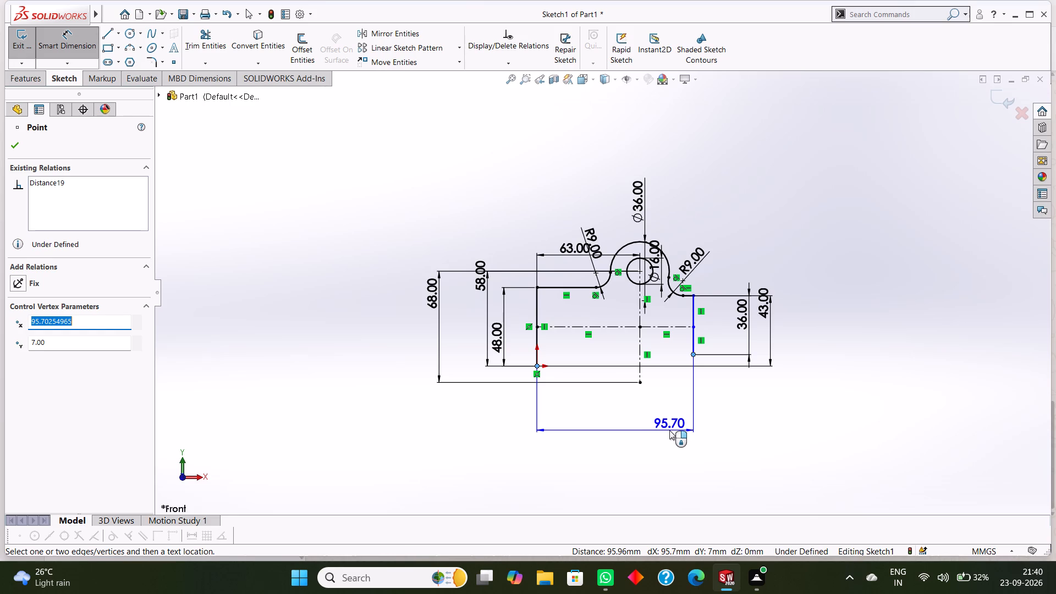
{"action": "left_click", "coordinate": [669, 430]}
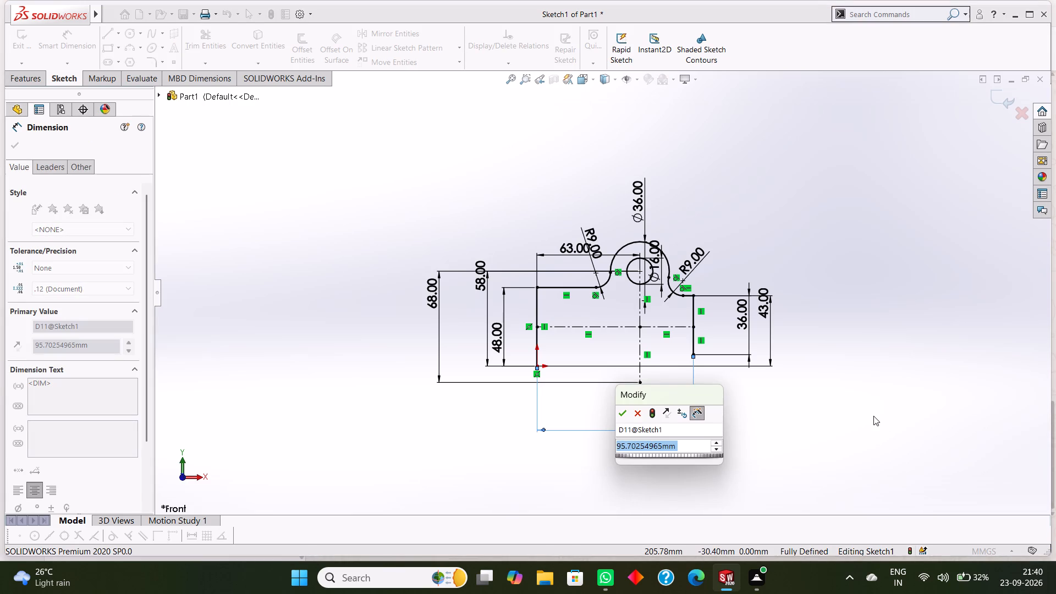
{"action": "type", "text": "99"}
{"action": "key", "text": "Return"}
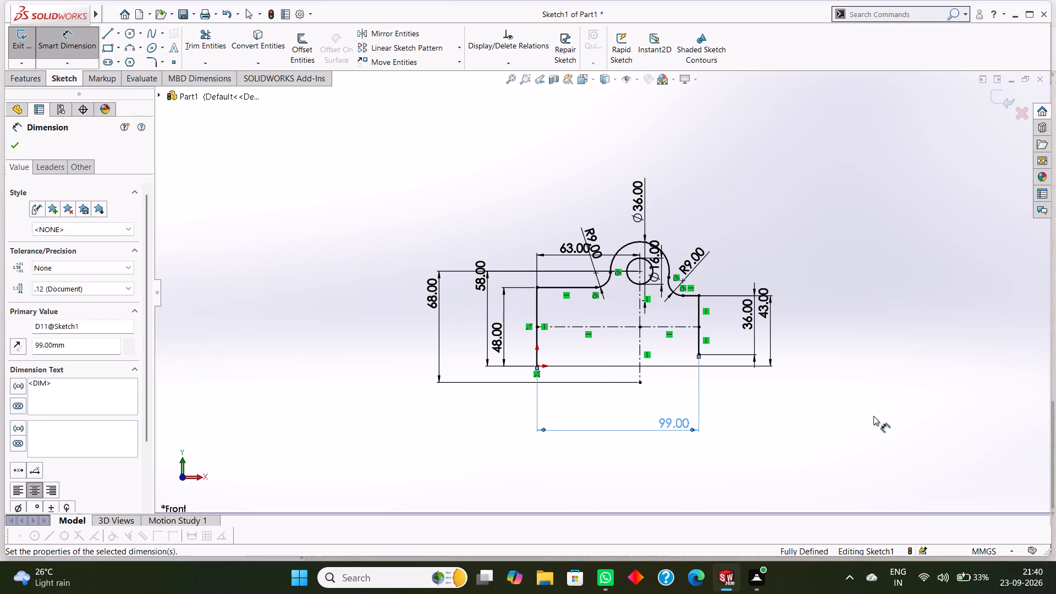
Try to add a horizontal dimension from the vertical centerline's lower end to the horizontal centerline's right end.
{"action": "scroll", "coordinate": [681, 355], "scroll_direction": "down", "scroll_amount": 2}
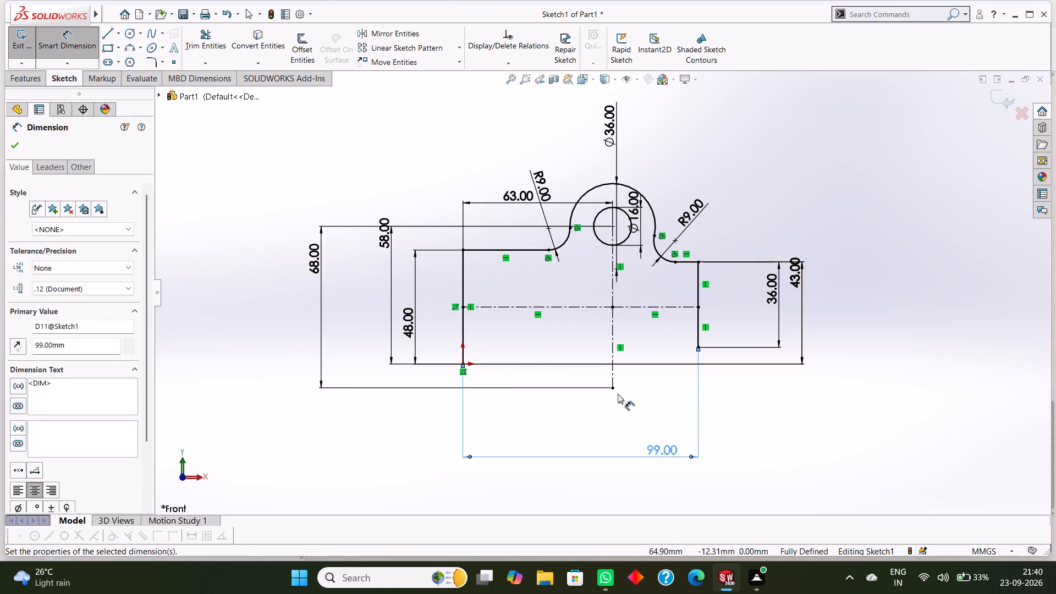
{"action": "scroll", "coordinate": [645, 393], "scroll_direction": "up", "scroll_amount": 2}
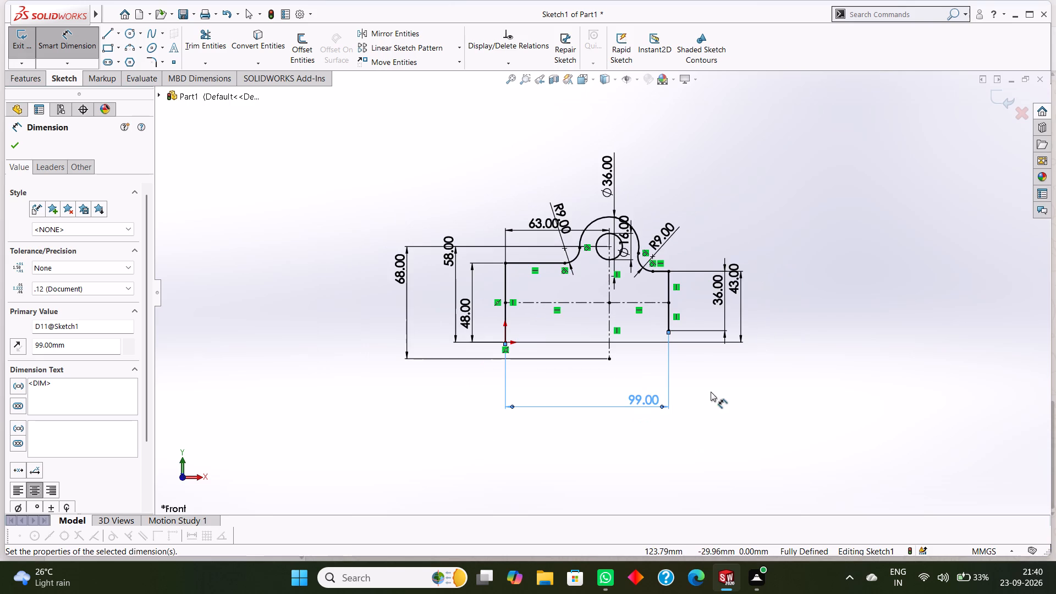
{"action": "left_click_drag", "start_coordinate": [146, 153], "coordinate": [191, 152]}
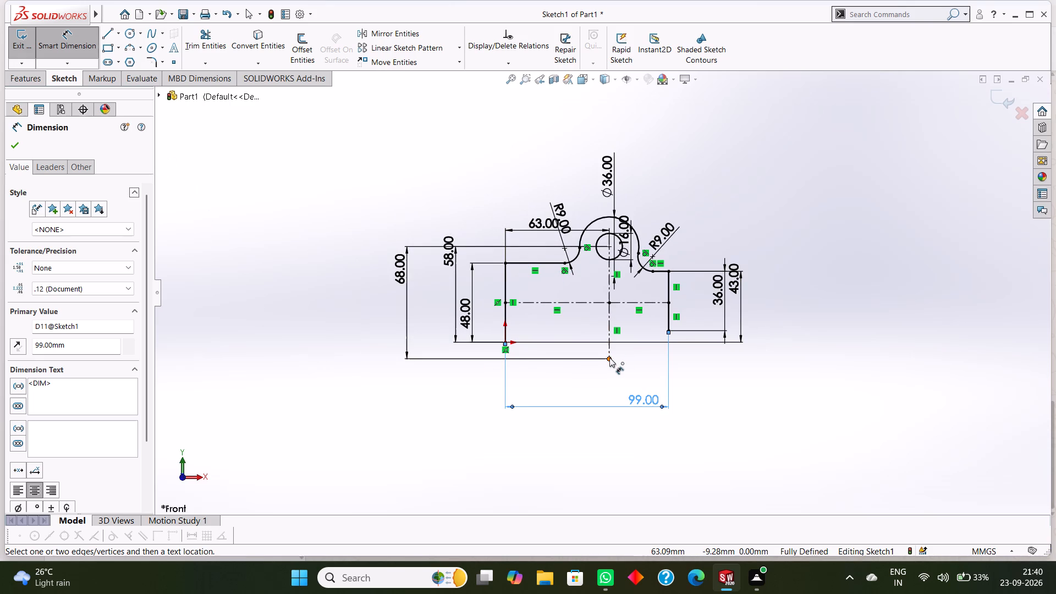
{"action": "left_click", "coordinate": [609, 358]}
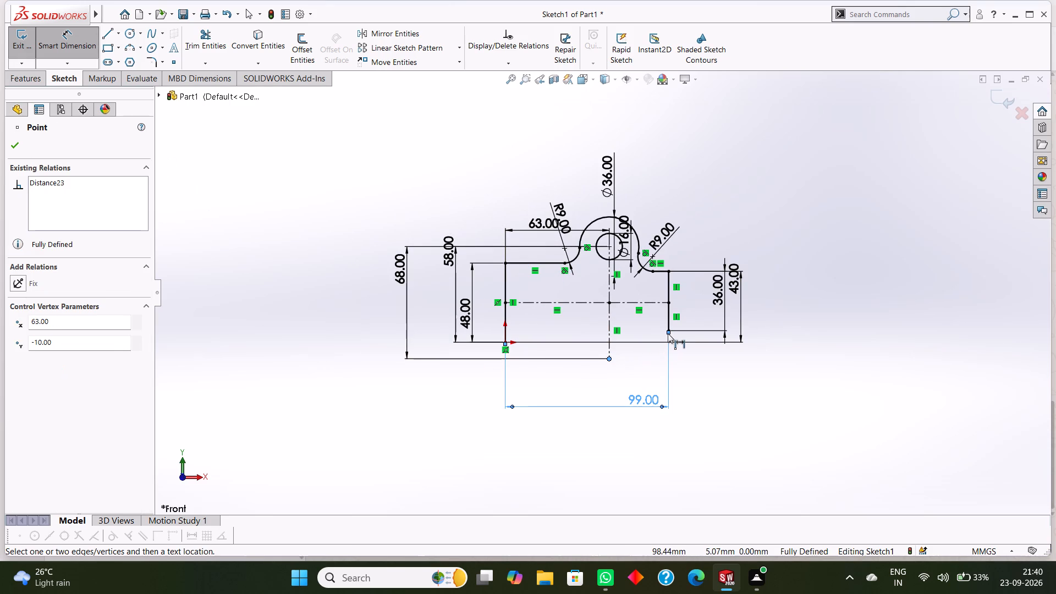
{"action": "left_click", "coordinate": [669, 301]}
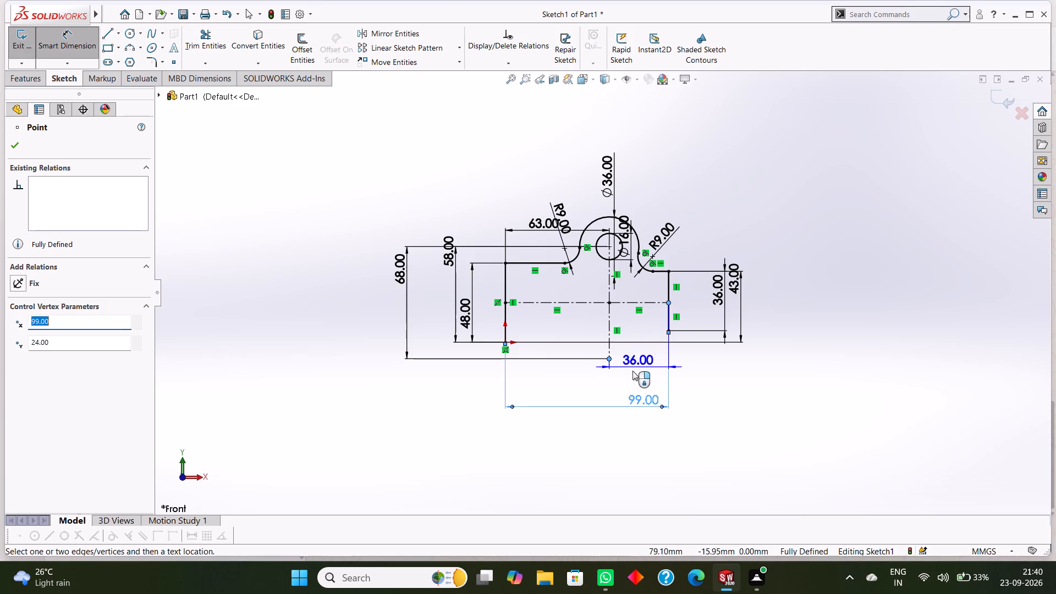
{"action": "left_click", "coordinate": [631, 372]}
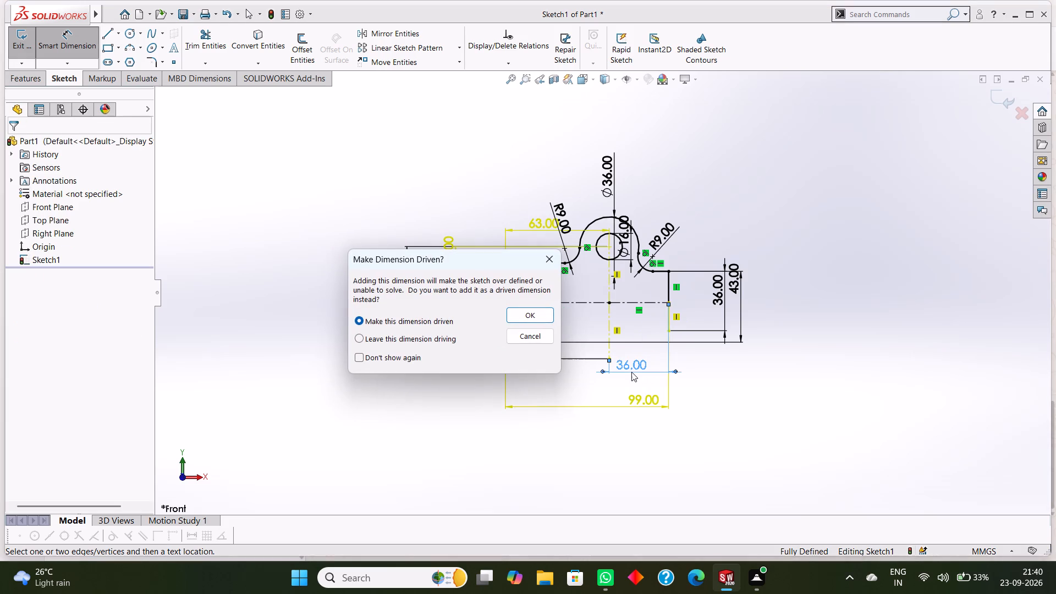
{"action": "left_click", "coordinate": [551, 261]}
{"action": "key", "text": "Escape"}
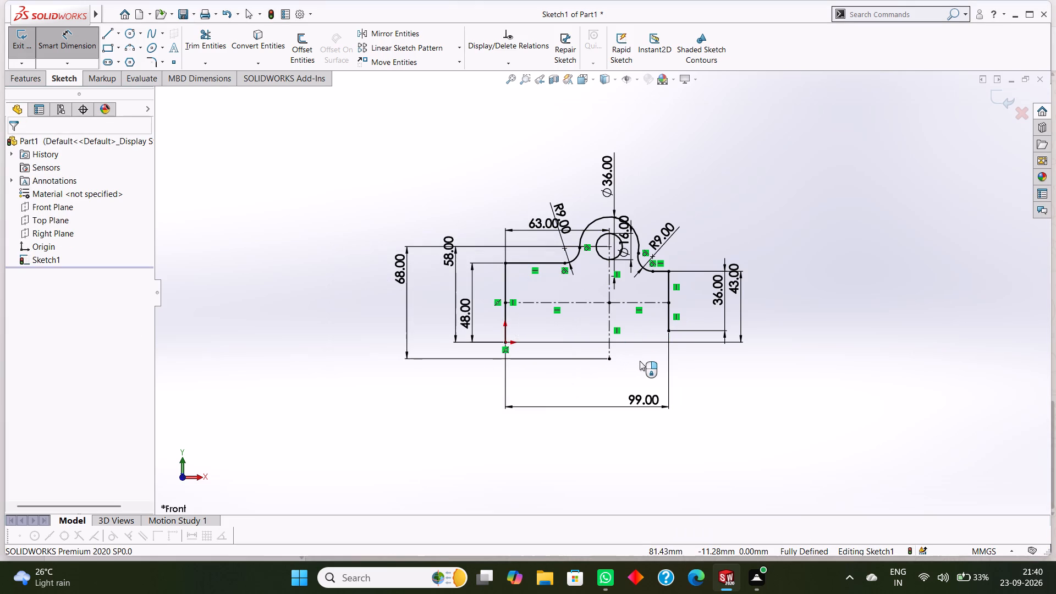
Sketch two concentric circles, about 21 mm and 44 mm in diameter, centred on the vertical centerline's lower endpoint.
{"action": "scroll", "coordinate": [640, 361], "scroll_direction": "down", "scroll_amount": 1}
{"action": "scroll", "coordinate": [610, 298], "scroll_direction": "down", "scroll_amount": 2}
{"action": "scroll", "coordinate": [624, 310], "scroll_direction": "up", "scroll_amount": 3}
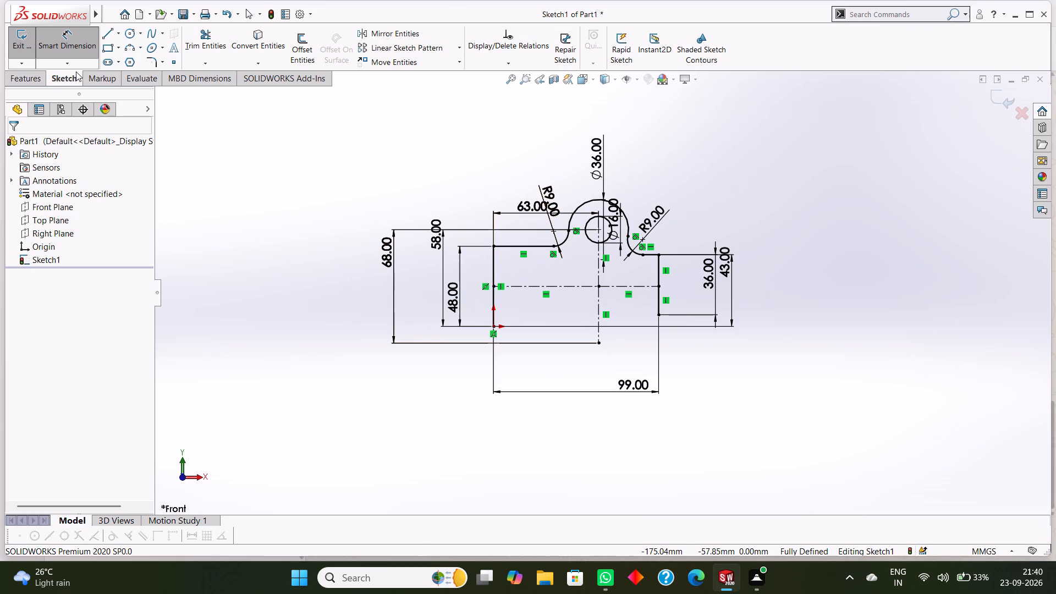
{"action": "left_click", "coordinate": [72, 46]}
{"action": "left_click", "coordinate": [131, 32]}
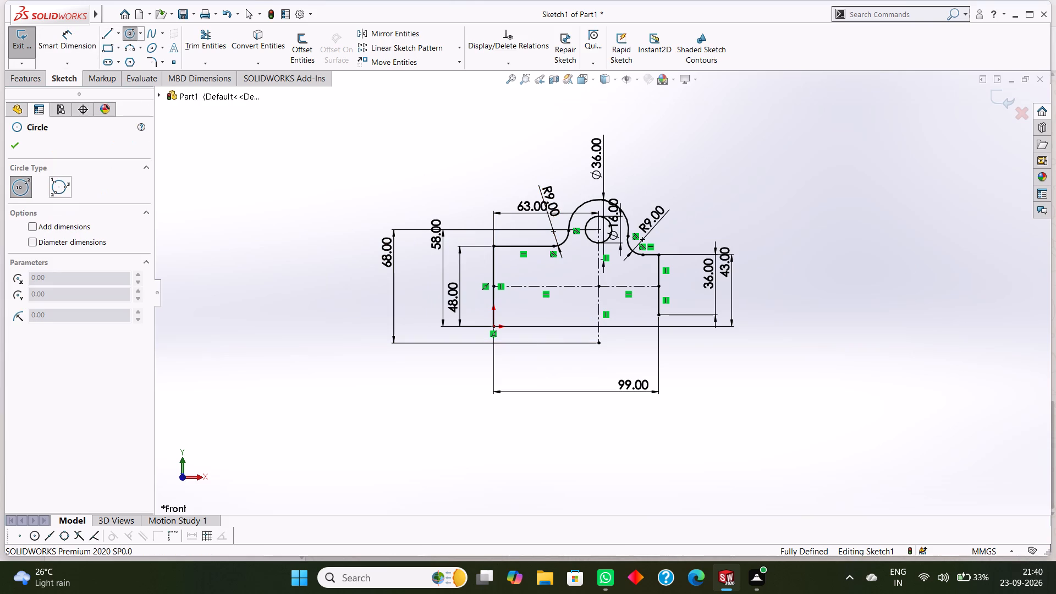
{"action": "left_click", "coordinate": [598, 343]}
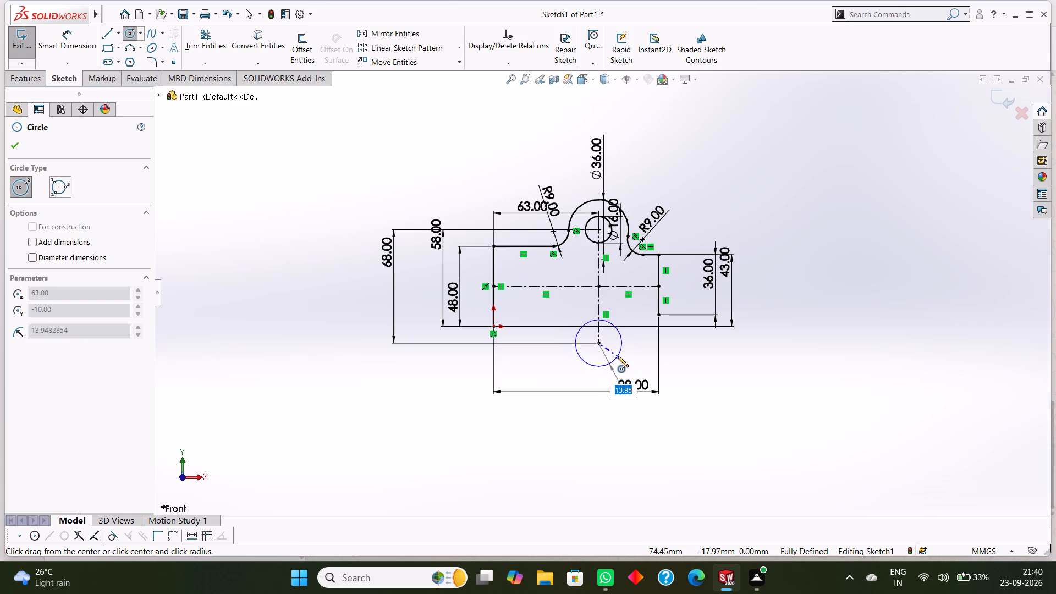
{"action": "left_click", "coordinate": [615, 350]}
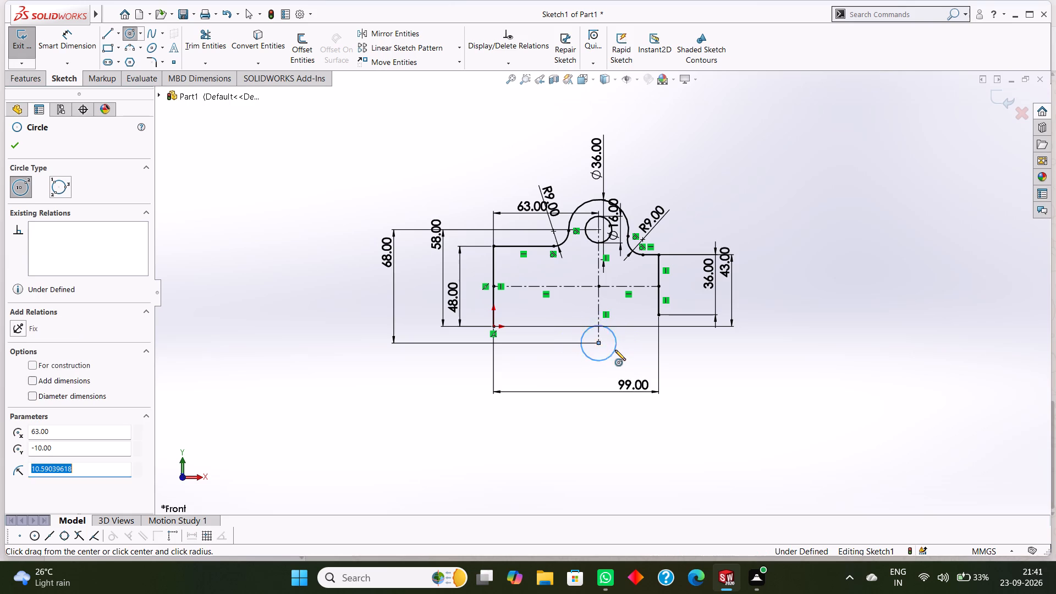
{"action": "left_click", "coordinate": [598, 340]}
{"action": "left_click", "coordinate": [631, 359]}
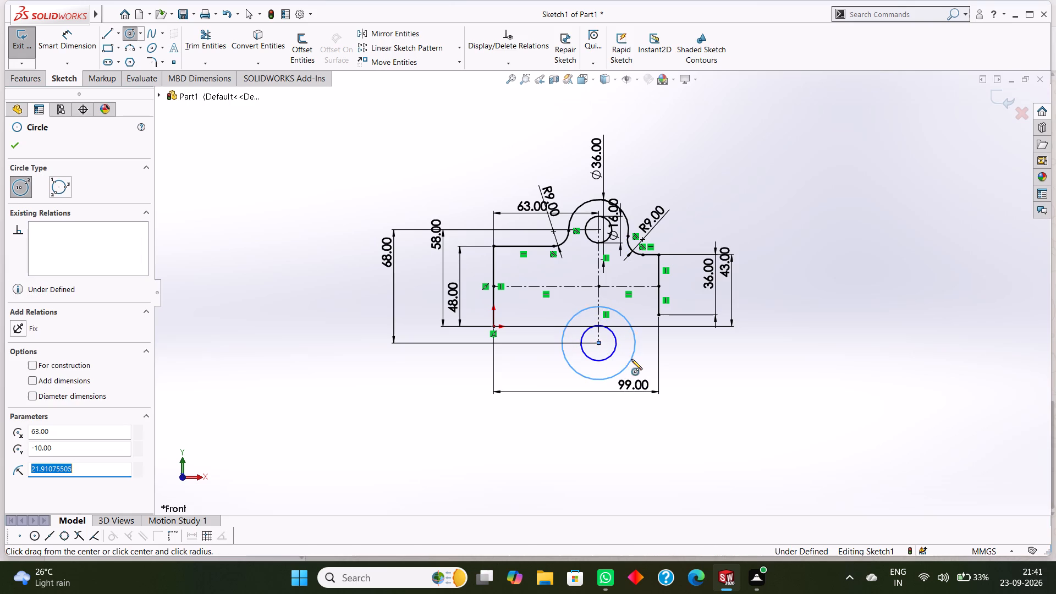
{"action": "left_click", "coordinate": [11, 146]}
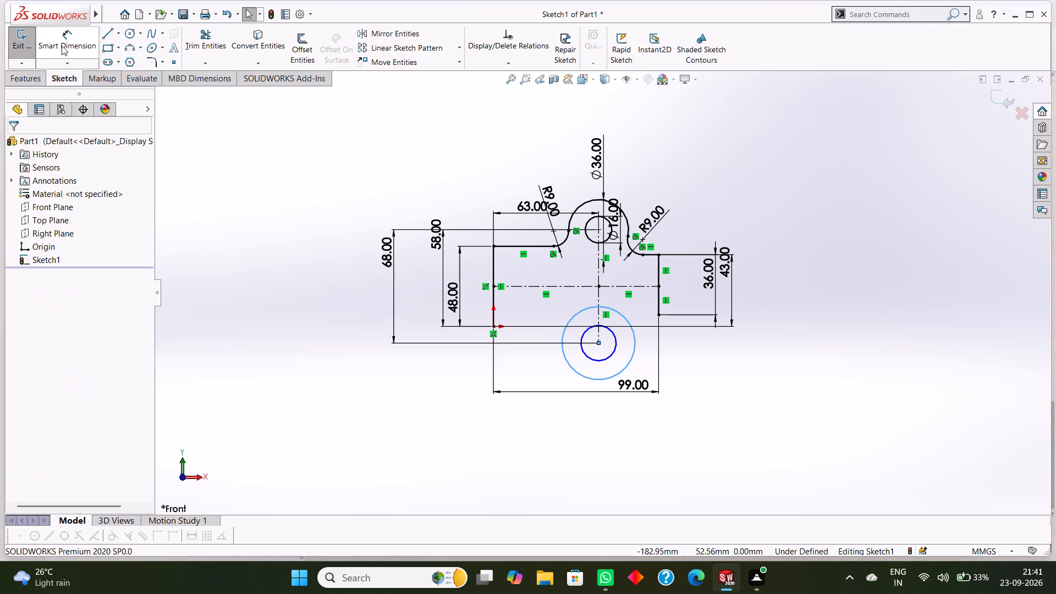
Dimension the lower inner circle with a 16 mm diameter.
{"action": "left_click", "coordinate": [64, 42]}
{"action": "scroll", "coordinate": [624, 358], "scroll_direction": "down", "scroll_amount": 2}
{"action": "left_click", "coordinate": [611, 331]}
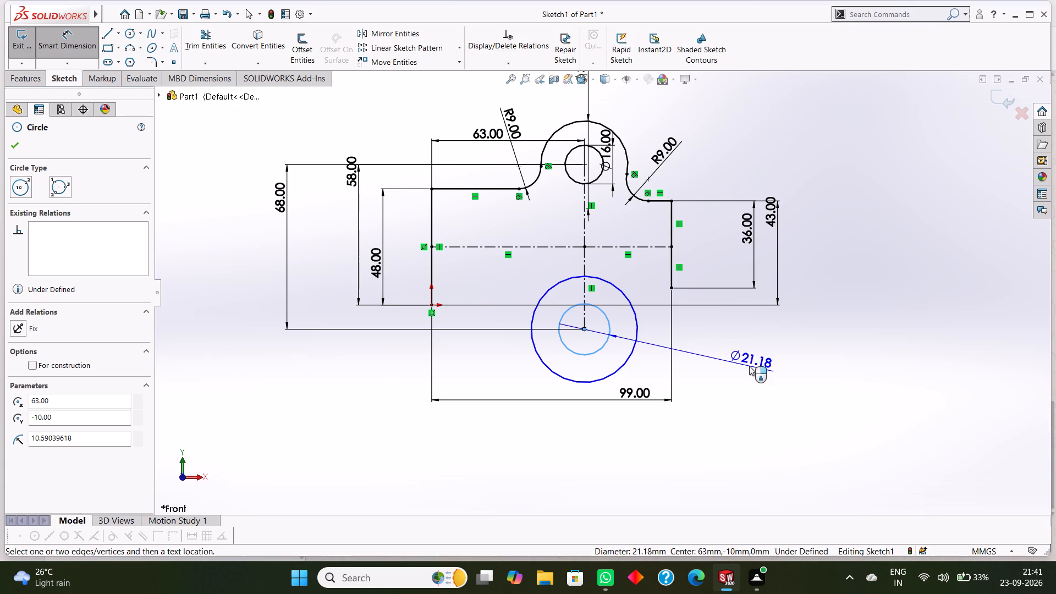
{"action": "left_click", "coordinate": [749, 366]}
{"action": "key", "text": "1"}
{"action": "key", "text": "6"}
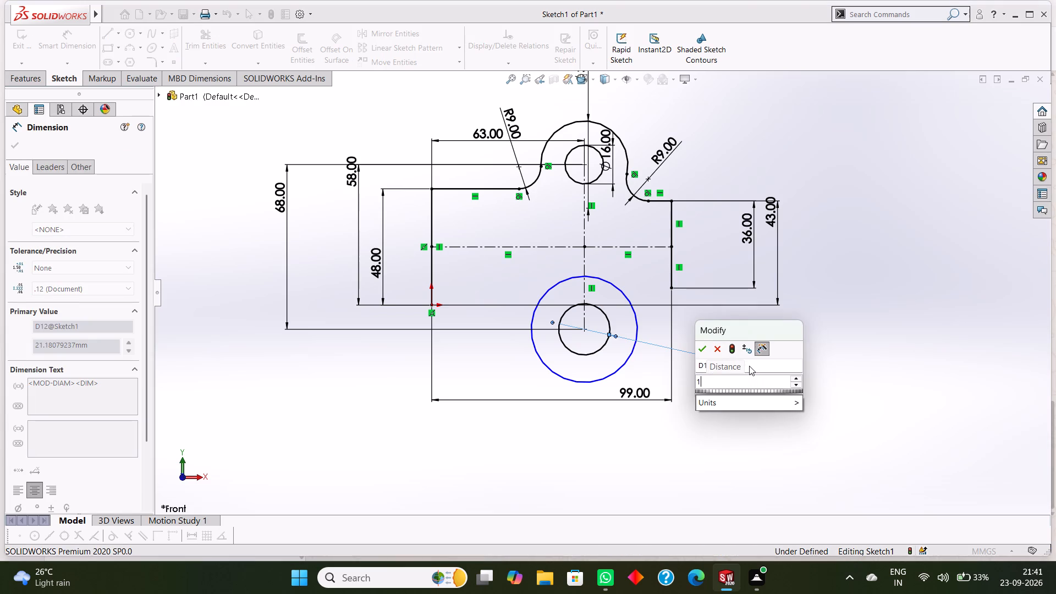
{"action": "key", "text": "Return"}
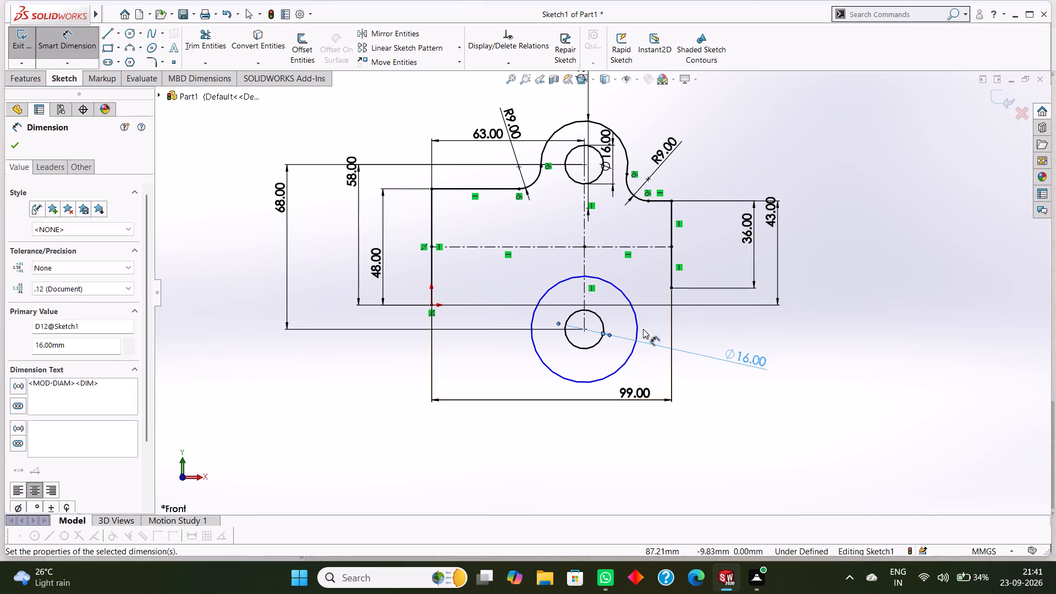
Dimension the lower outer circle with a 36 mm diameter.
{"action": "left_click", "coordinate": [639, 322]}
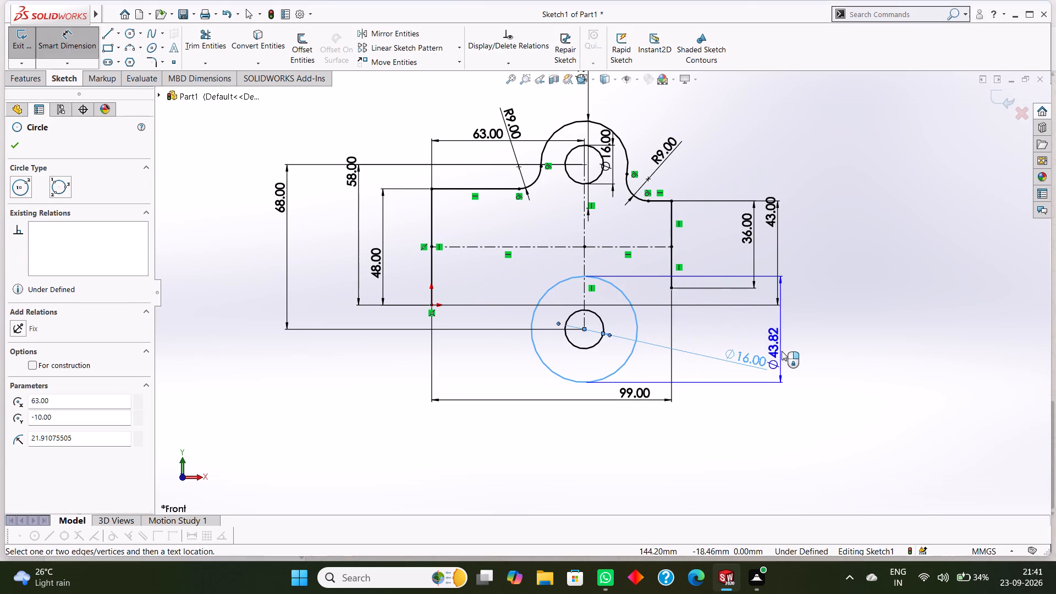
{"action": "left_click", "coordinate": [786, 373]}
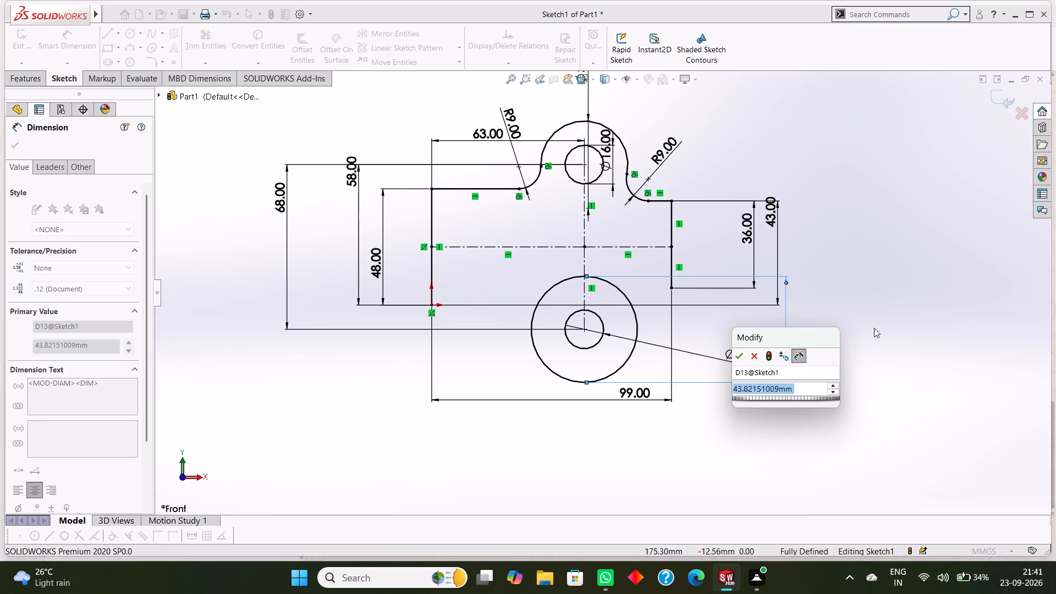
{"action": "type", "text": "36"}
{"action": "key", "text": "Return"}
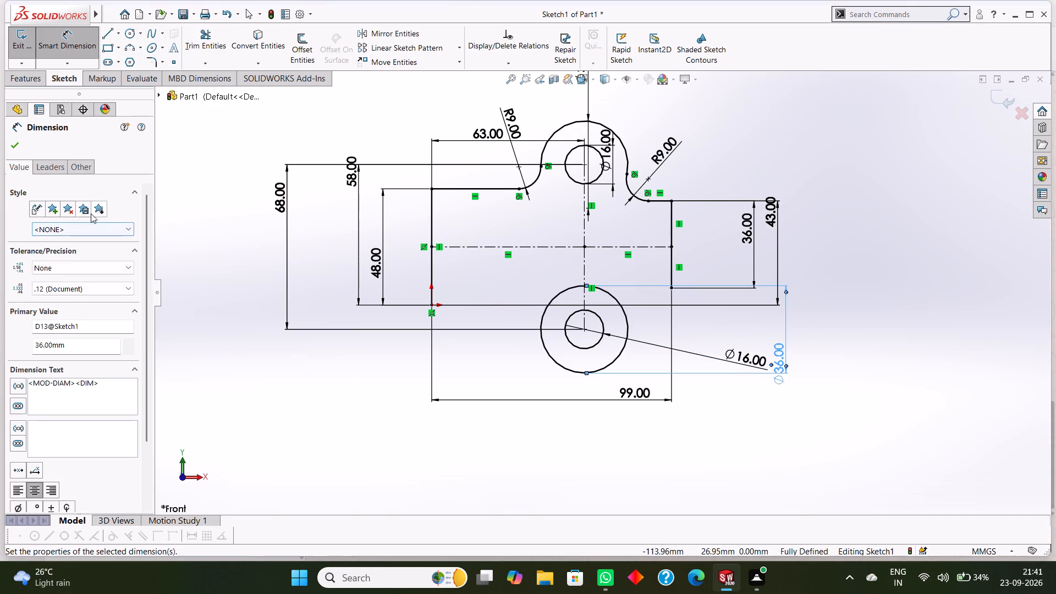
{"action": "left_click", "coordinate": [16, 152]}
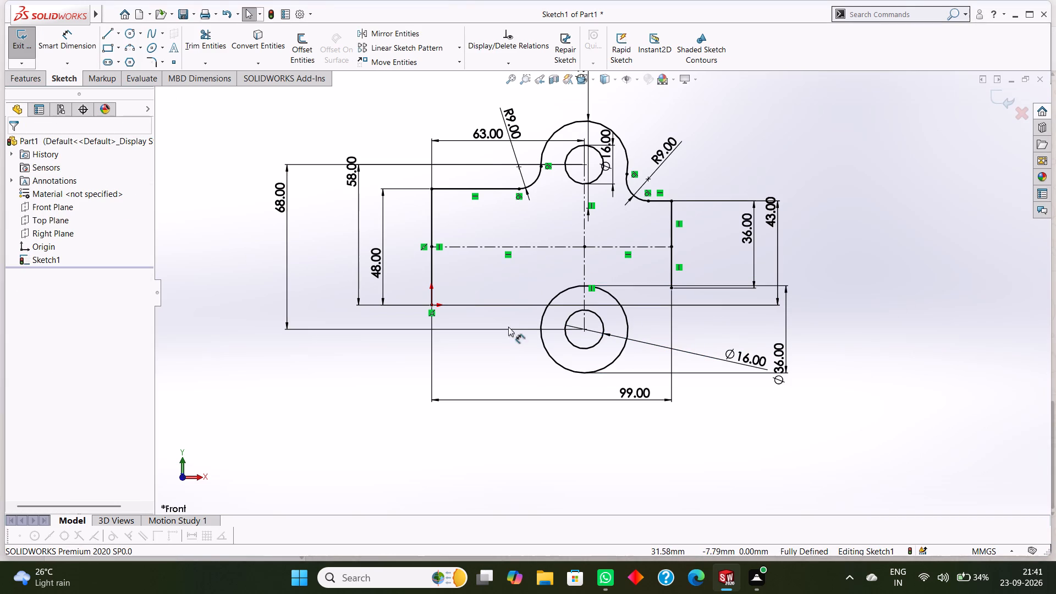
Draw a horizontal bottom line about 48 mm long from the origin to the left side of the lower outer circle.
{"action": "scroll", "coordinate": [514, 355], "scroll_direction": "down", "scroll_amount": 2}
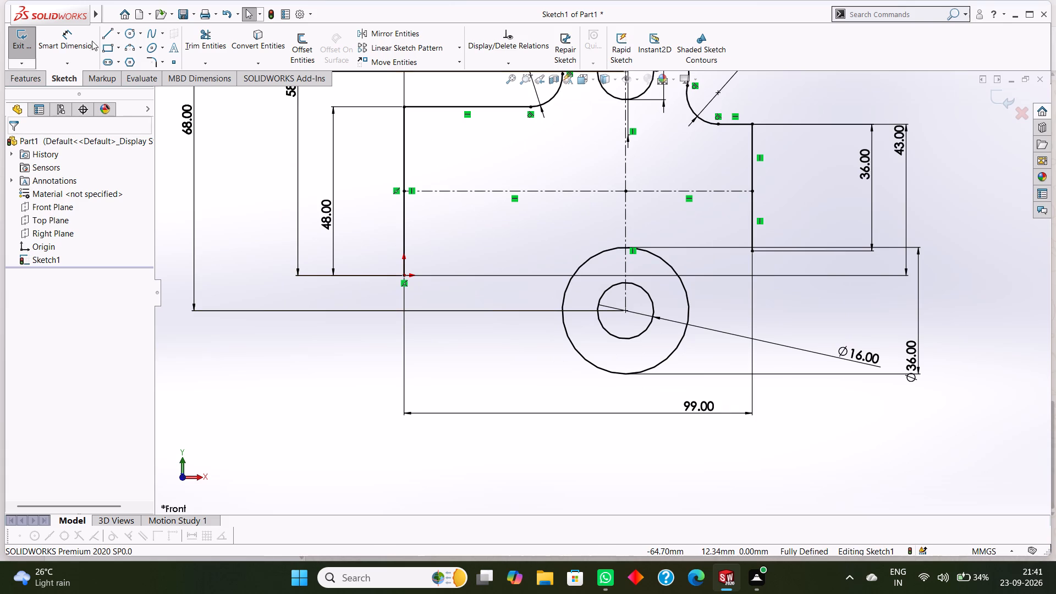
{"action": "left_click", "coordinate": [101, 39]}
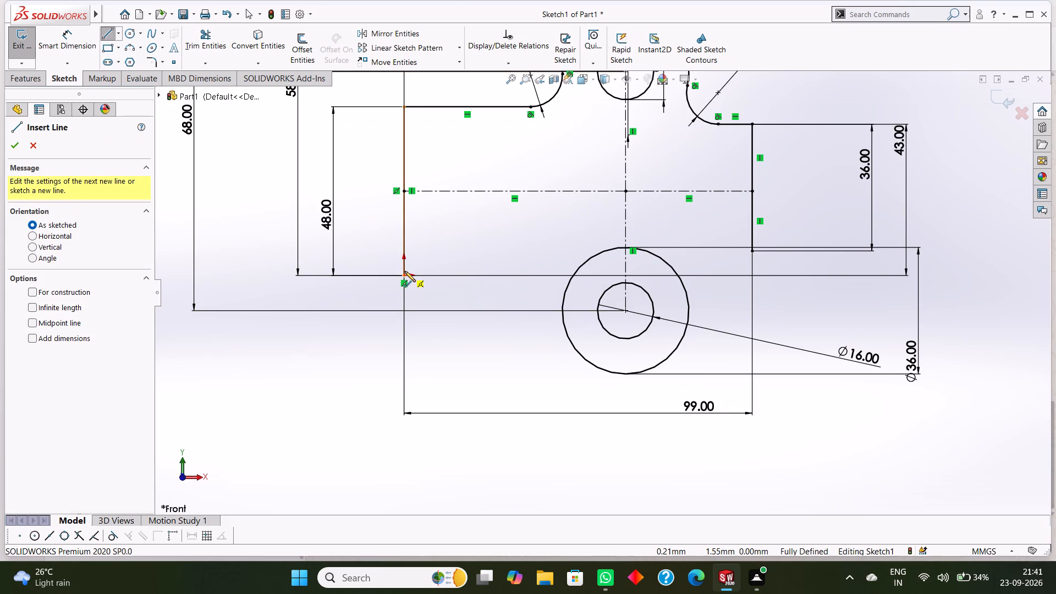
{"action": "left_click", "coordinate": [405, 274]}
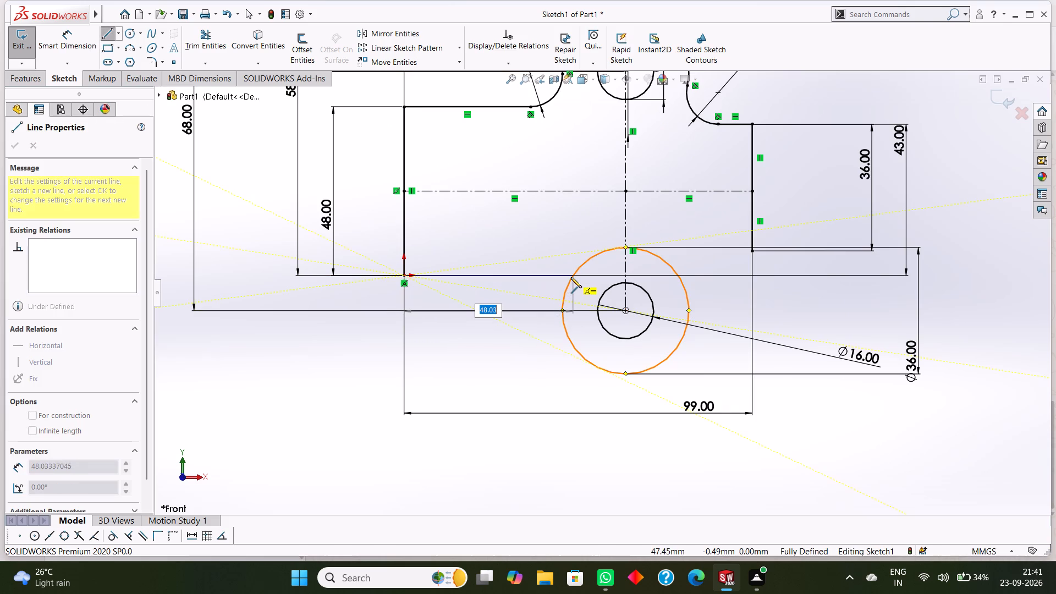
{"action": "left_click", "coordinate": [572, 276]}
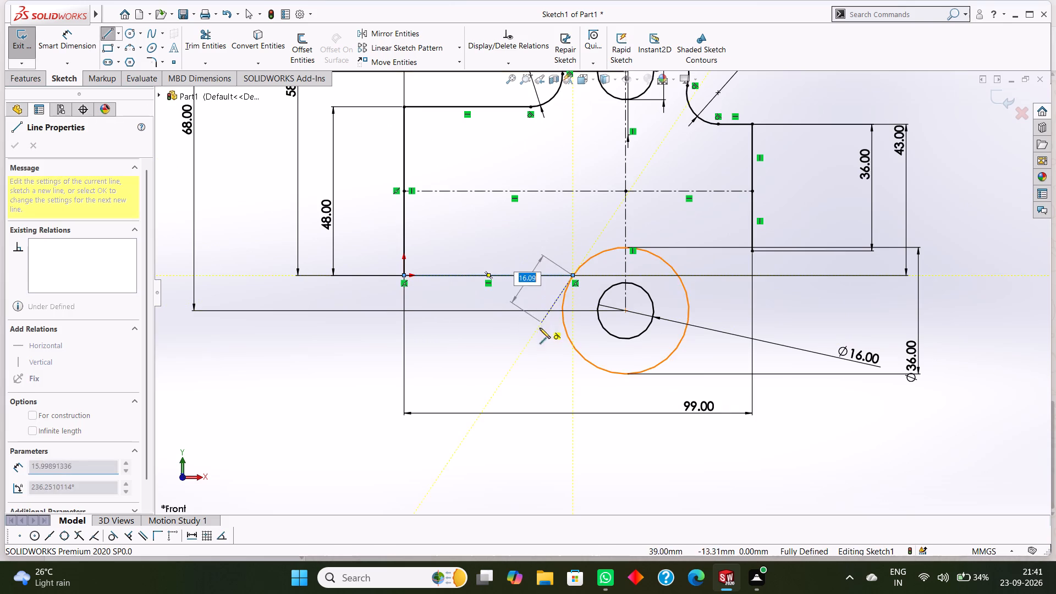
{"action": "right_click", "coordinate": [533, 371]}
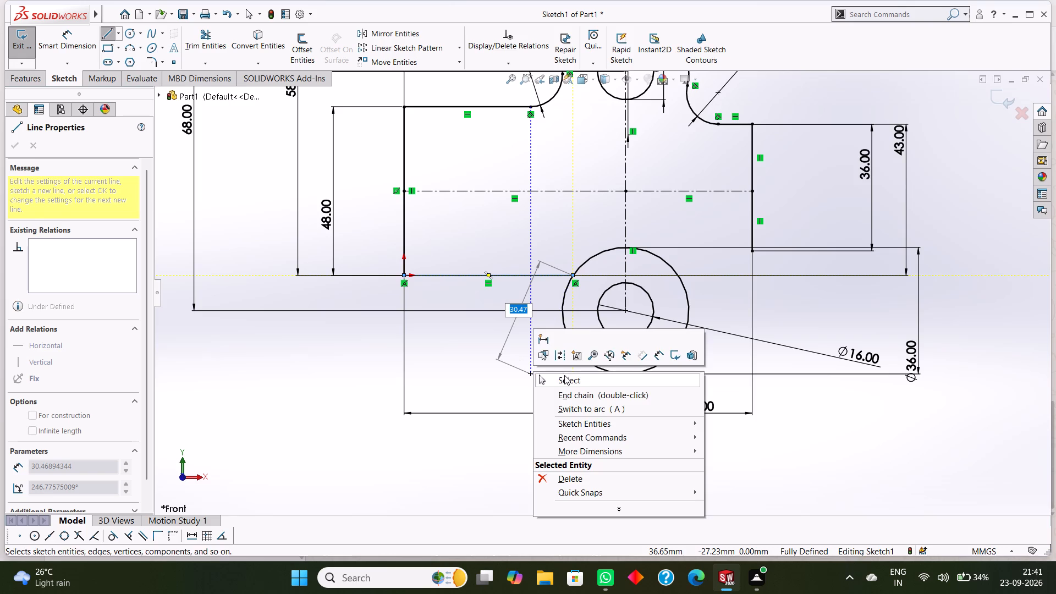
{"action": "left_click", "coordinate": [565, 377]}
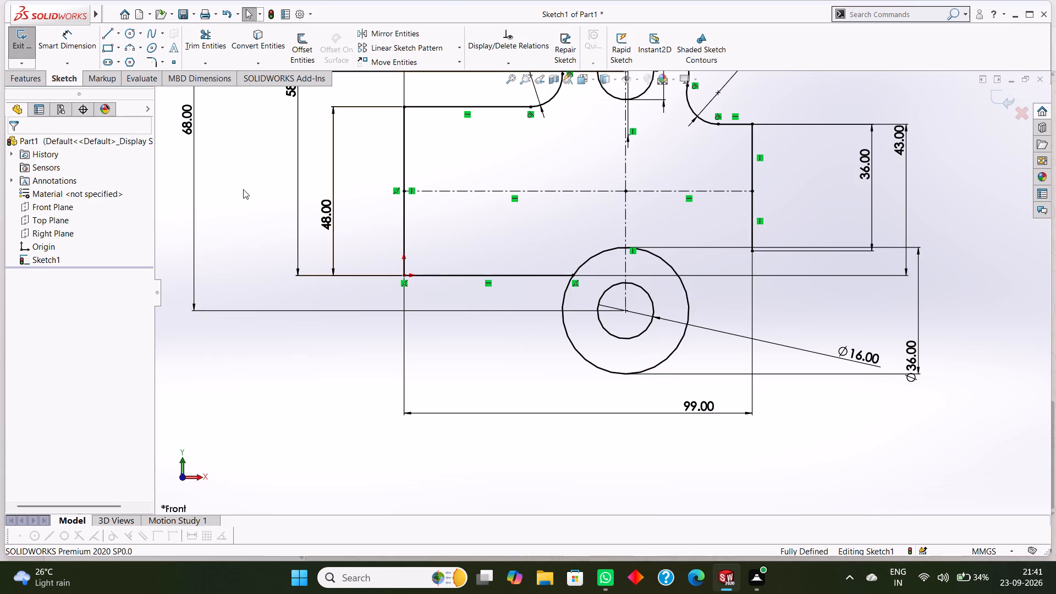
Draw a horizontal line about 30 mm long from the right vertical edge's lower endpoint to the lower outer circle.
{"action": "left_click", "coordinate": [106, 29]}
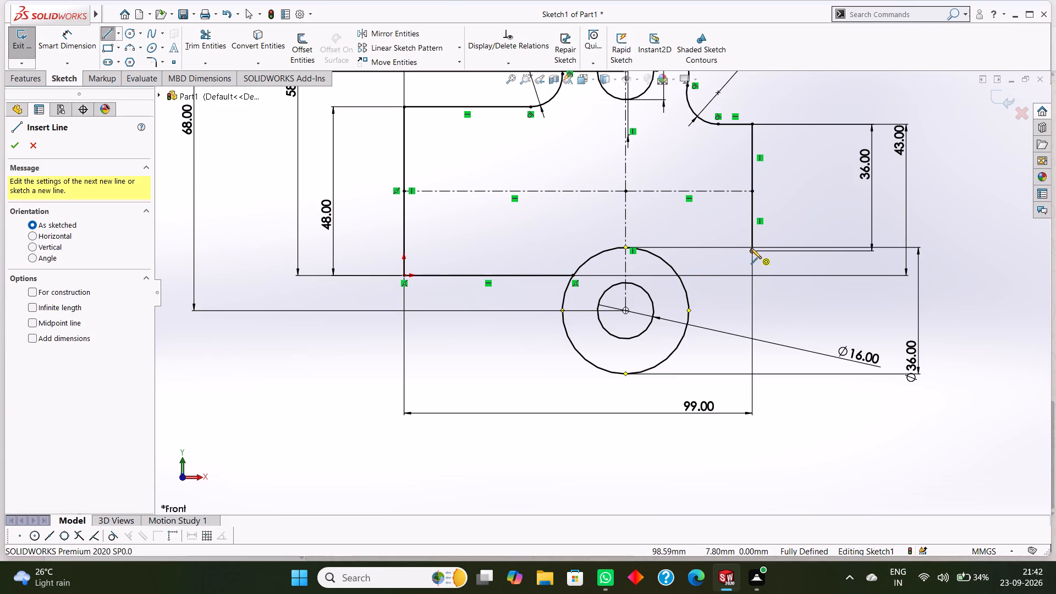
{"action": "scroll", "coordinate": [760, 295], "scroll_direction": "up", "scroll_amount": 2}
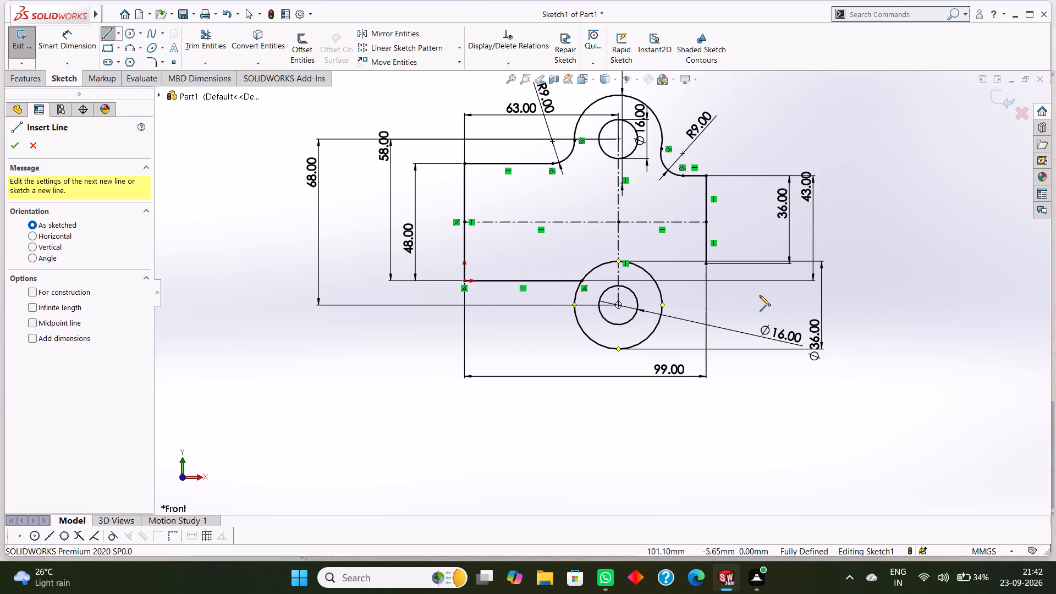
{"action": "scroll", "coordinate": [678, 296], "scroll_direction": "down", "scroll_amount": 1}
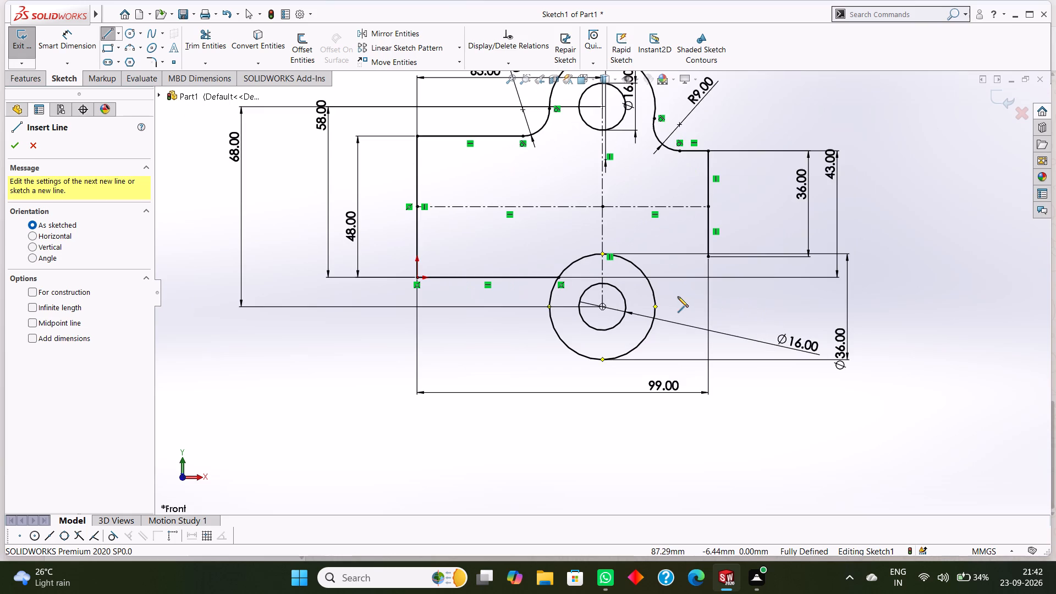
{"action": "scroll", "coordinate": [678, 296], "scroll_direction": "up", "scroll_amount": 1}
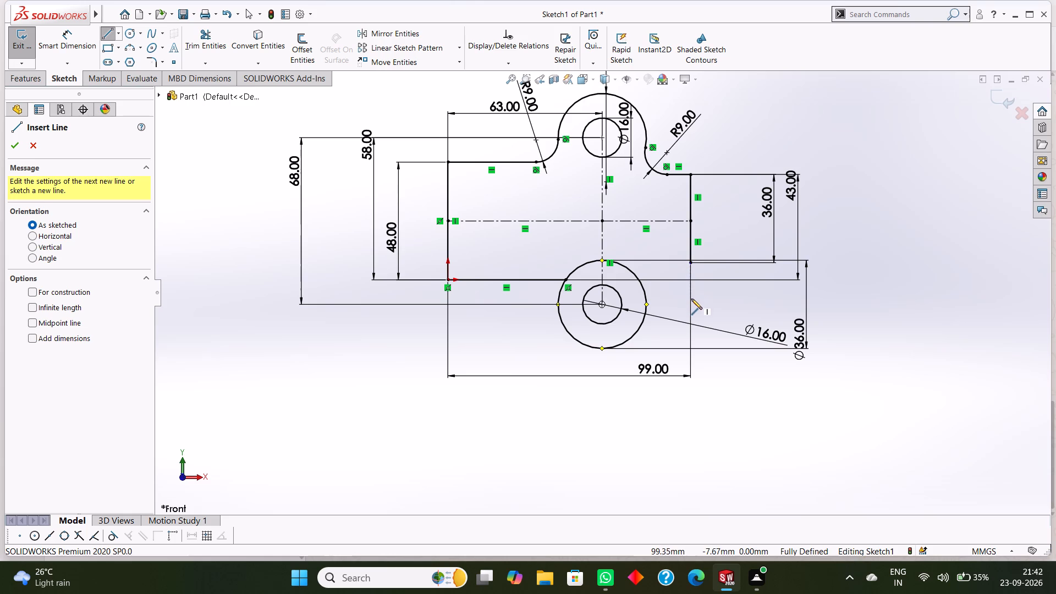
{"action": "left_click", "coordinate": [689, 263]}
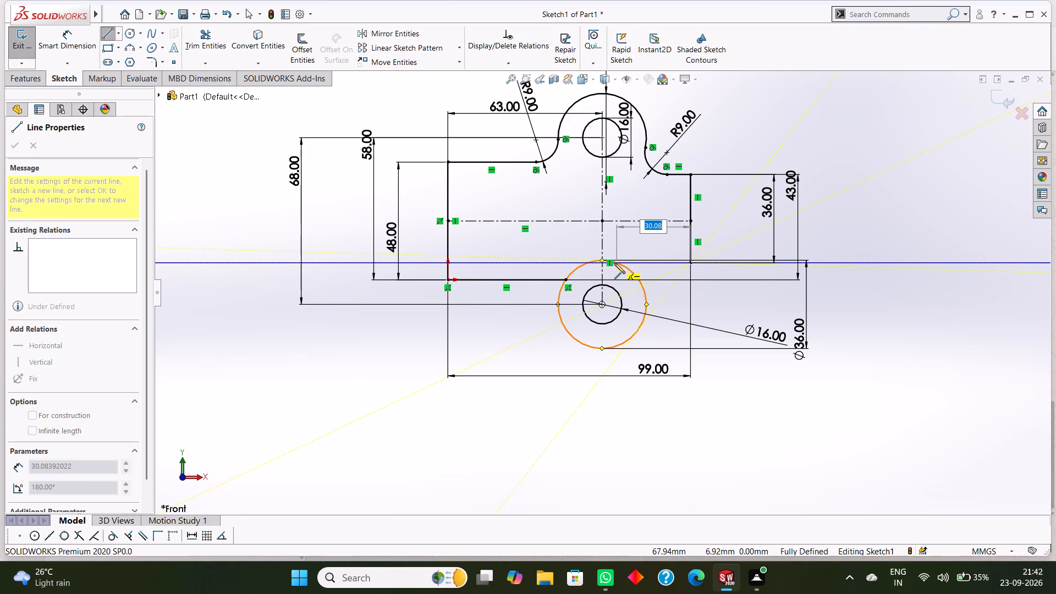
{"action": "left_click", "coordinate": [614, 263]}
{"action": "scroll", "coordinate": [639, 271], "scroll_direction": "up", "scroll_amount": 3}
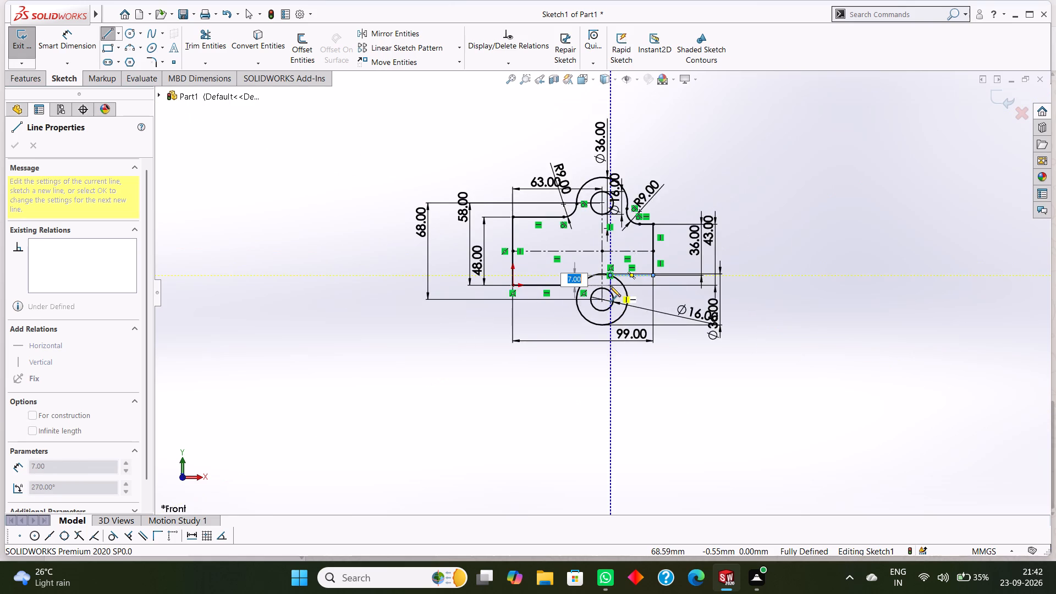
{"action": "scroll", "coordinate": [609, 285], "scroll_direction": "down", "scroll_amount": 14}
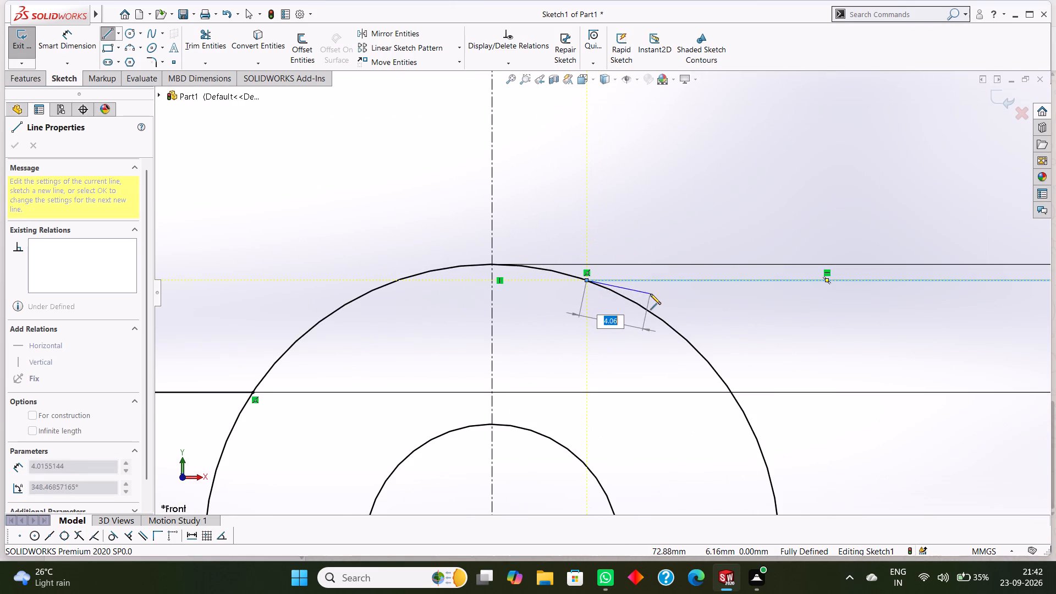
{"action": "scroll", "coordinate": [628, 295], "scroll_direction": "down", "scroll_amount": 4}
{"action": "right_click", "coordinate": [690, 297]}
{"action": "left_click", "coordinate": [707, 302]}
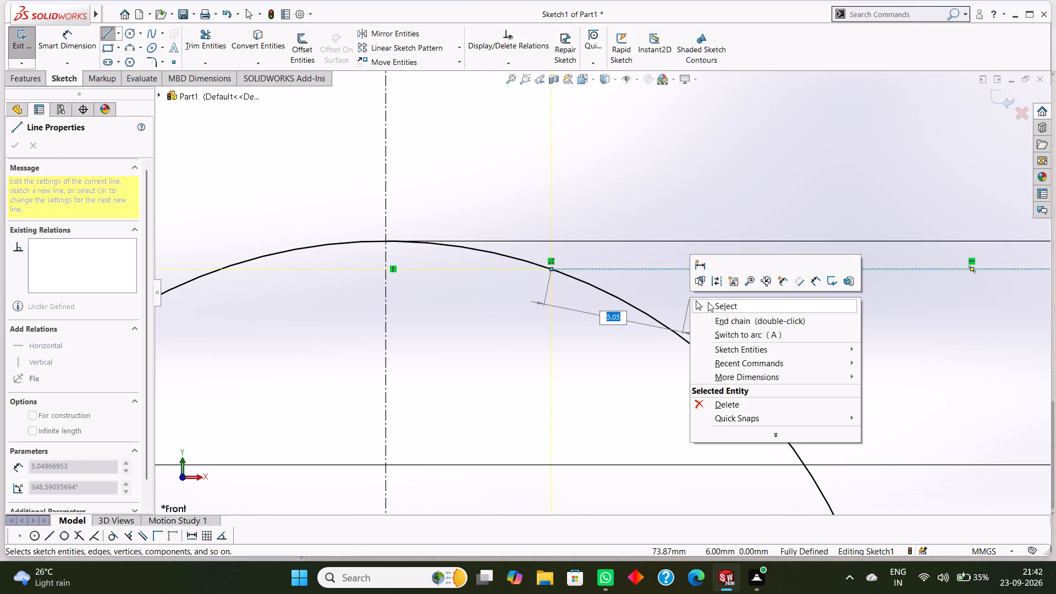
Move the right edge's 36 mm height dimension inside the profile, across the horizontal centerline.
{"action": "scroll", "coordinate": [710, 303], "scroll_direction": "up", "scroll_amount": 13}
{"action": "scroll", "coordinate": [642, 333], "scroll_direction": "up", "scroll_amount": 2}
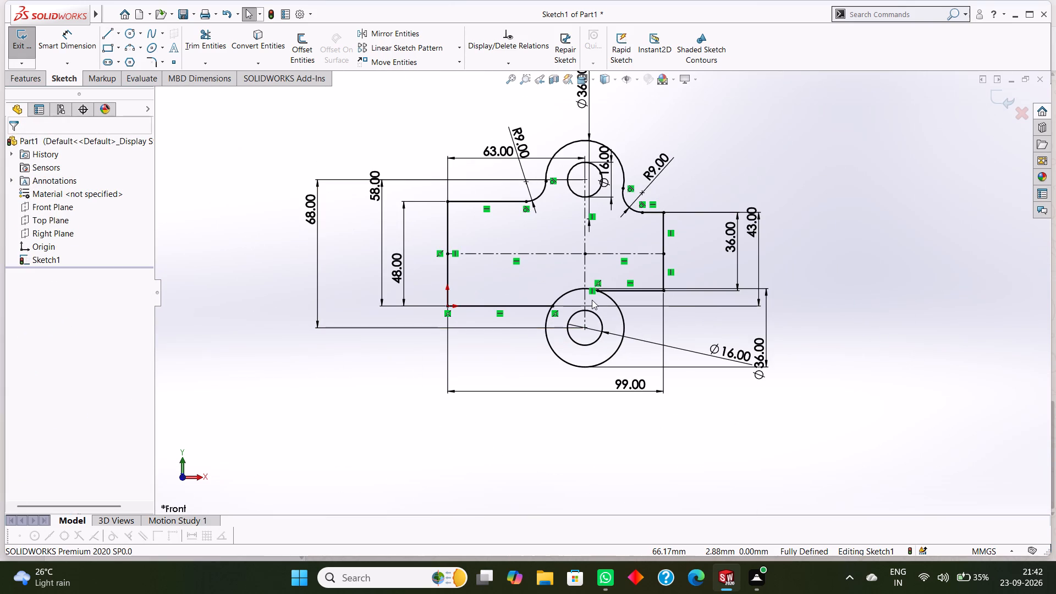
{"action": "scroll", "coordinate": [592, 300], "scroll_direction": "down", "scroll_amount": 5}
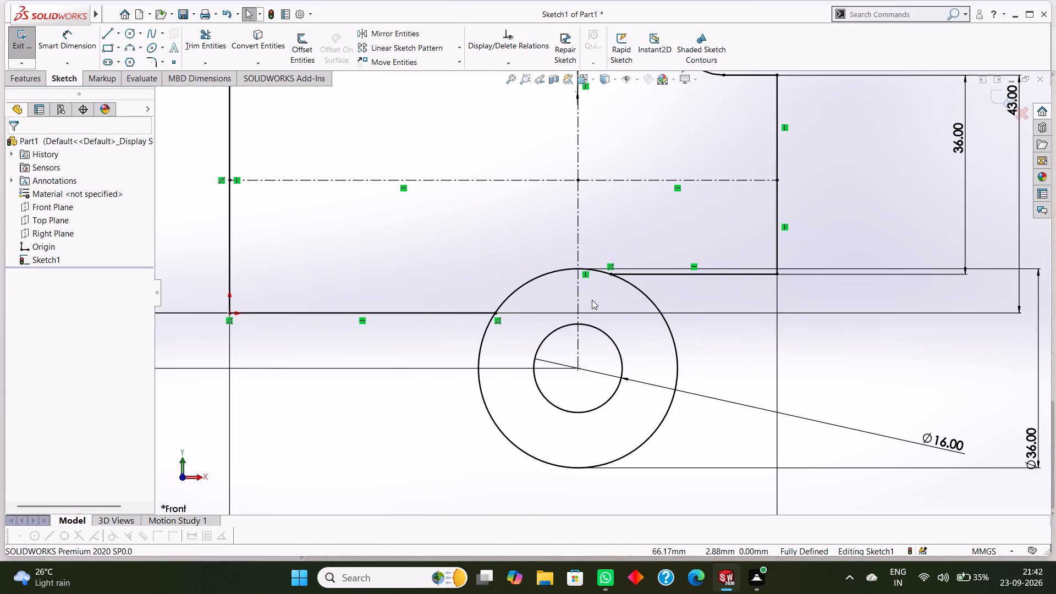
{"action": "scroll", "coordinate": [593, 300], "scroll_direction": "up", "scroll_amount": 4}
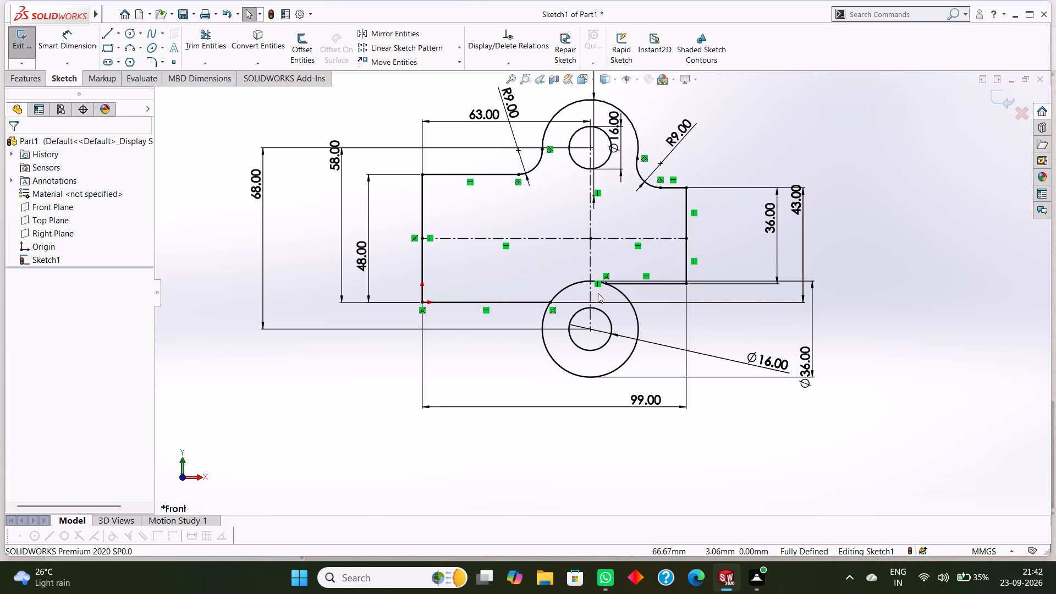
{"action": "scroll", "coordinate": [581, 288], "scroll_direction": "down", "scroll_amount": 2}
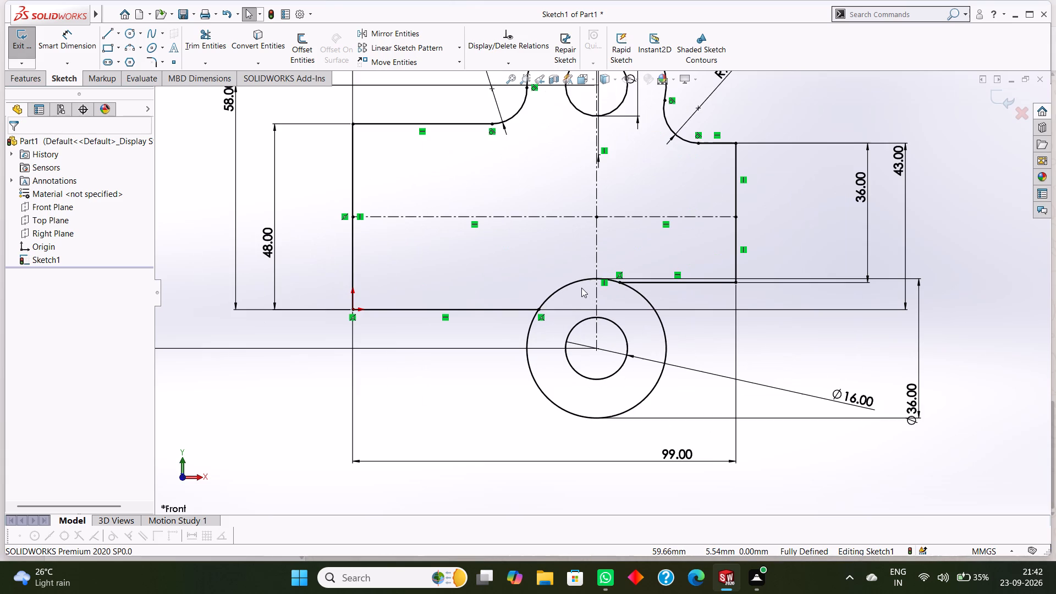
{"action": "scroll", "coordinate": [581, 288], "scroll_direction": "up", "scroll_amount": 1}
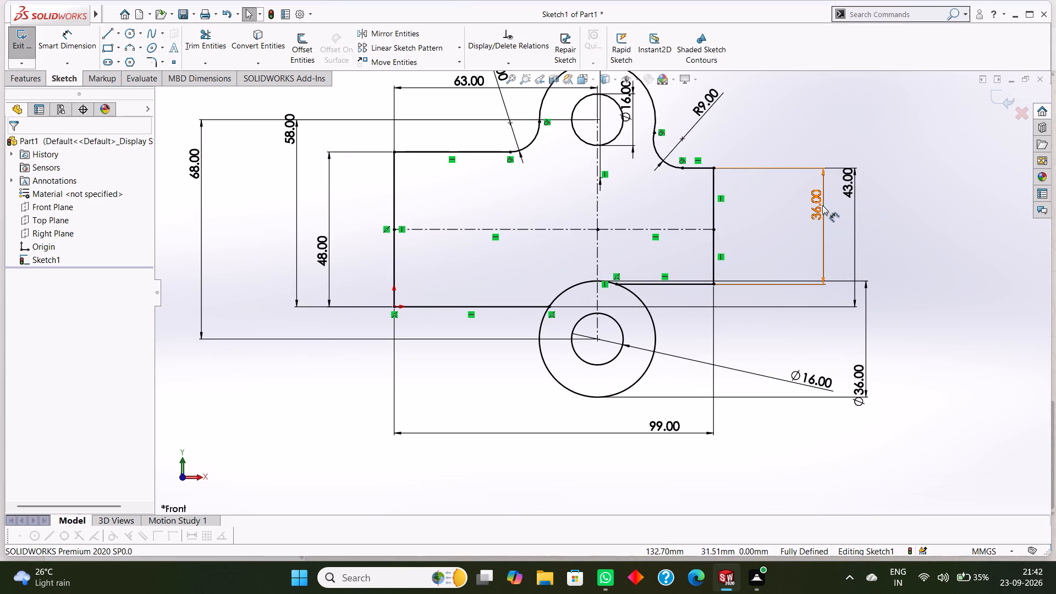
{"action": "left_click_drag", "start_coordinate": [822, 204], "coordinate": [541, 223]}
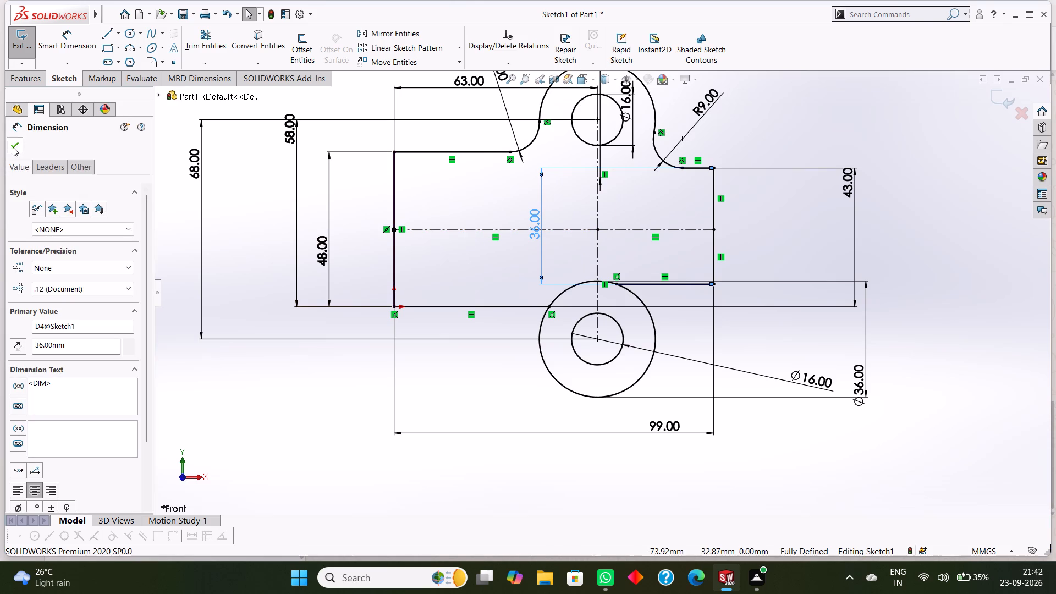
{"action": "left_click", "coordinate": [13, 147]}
Reposition the 36 mm height dimension outside the profile, close beside the right vertical edge.
{"action": "scroll", "coordinate": [643, 282], "scroll_direction": "down", "scroll_amount": 4}
{"action": "scroll", "coordinate": [599, 299], "scroll_direction": "down", "scroll_amount": 1}
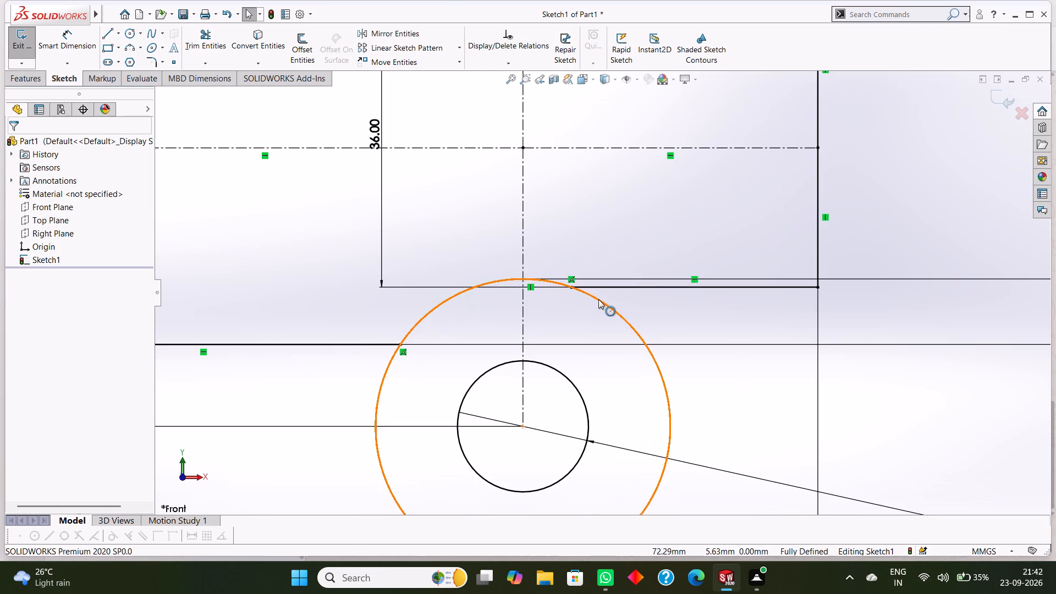
{"action": "scroll", "coordinate": [601, 320], "scroll_direction": "up", "scroll_amount": 5}
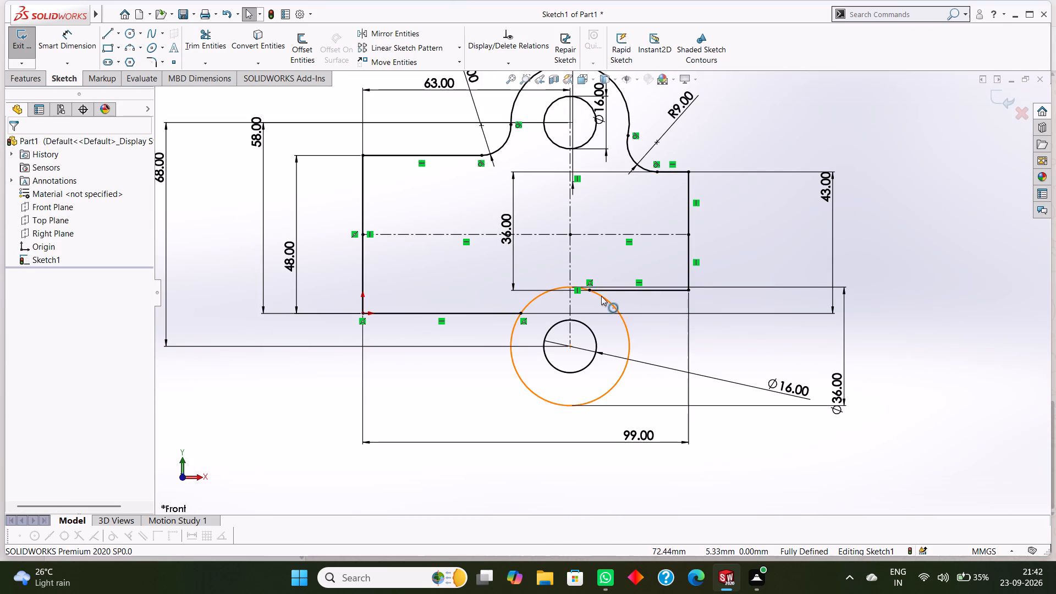
{"action": "scroll", "coordinate": [609, 290], "scroll_direction": "down", "scroll_amount": 2}
{"action": "left_click_drag", "start_coordinate": [464, 200], "coordinate": [464, 200]}
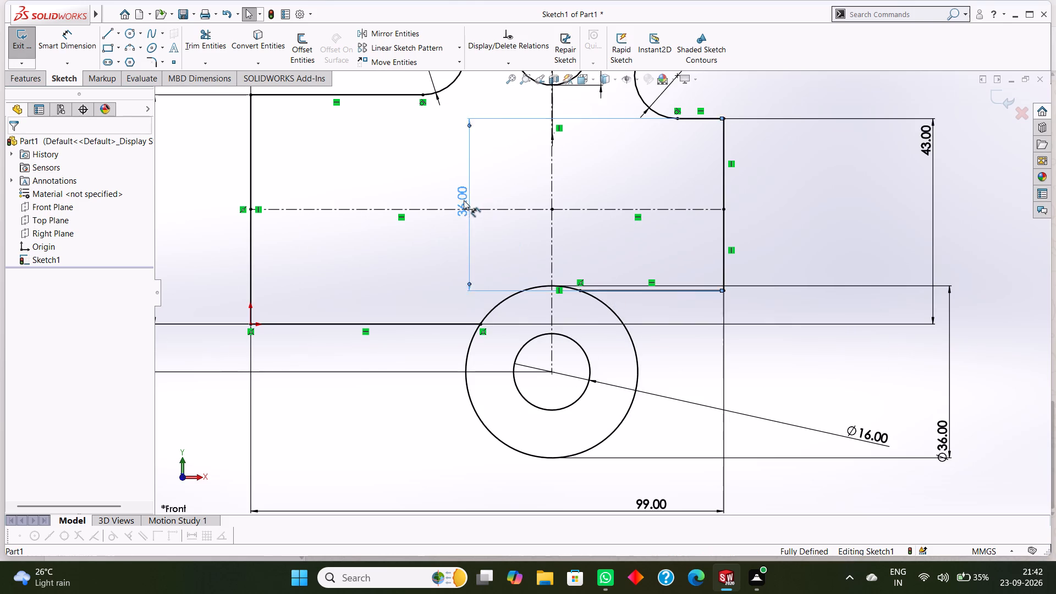
{"action": "left_click_drag", "start_coordinate": [464, 200], "coordinate": [788, 219]}
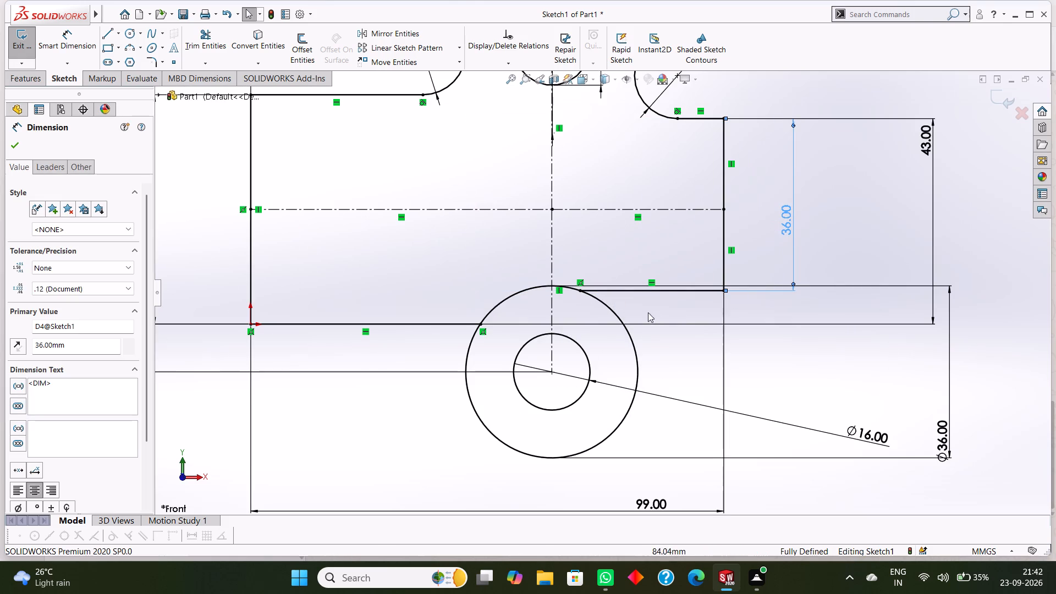
{"action": "scroll", "coordinate": [642, 308], "scroll_direction": "down", "scroll_amount": 6}
{"action": "scroll", "coordinate": [603, 291], "scroll_direction": "up", "scroll_amount": 4}
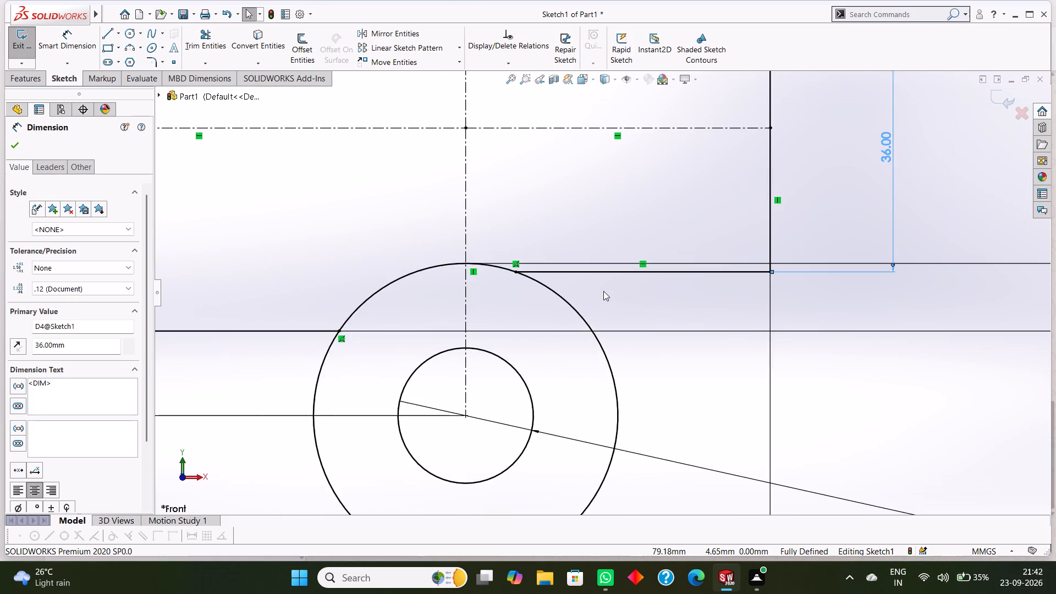
{"action": "scroll", "coordinate": [608, 299], "scroll_direction": "up", "scroll_amount": 6}
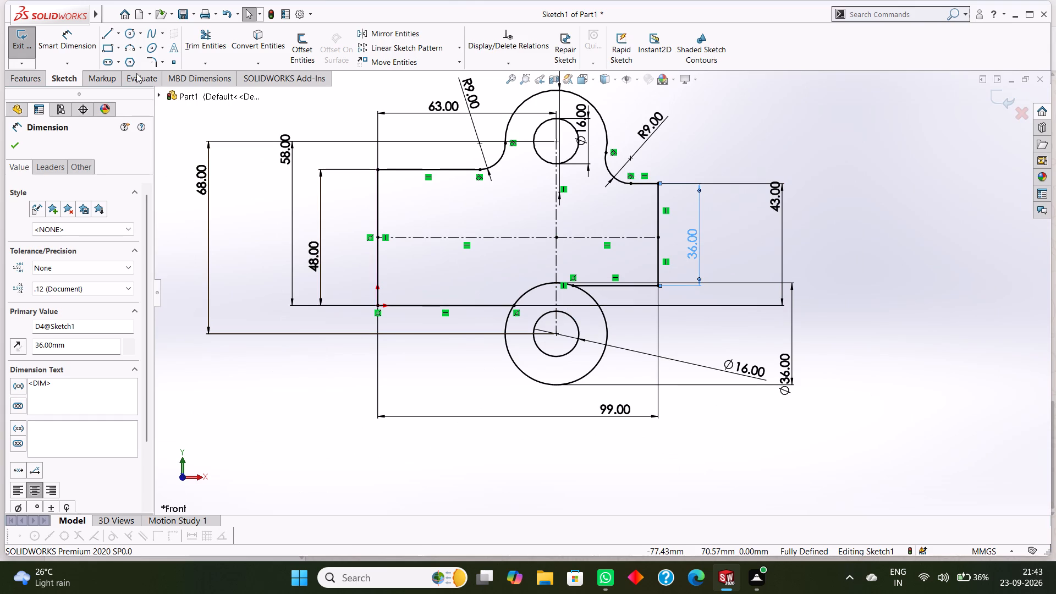
{"action": "left_click", "coordinate": [19, 147]}
Sketch a circle with a 9 mm radius inside the profile, near its lower right corner.
{"action": "left_click", "coordinate": [129, 30]}
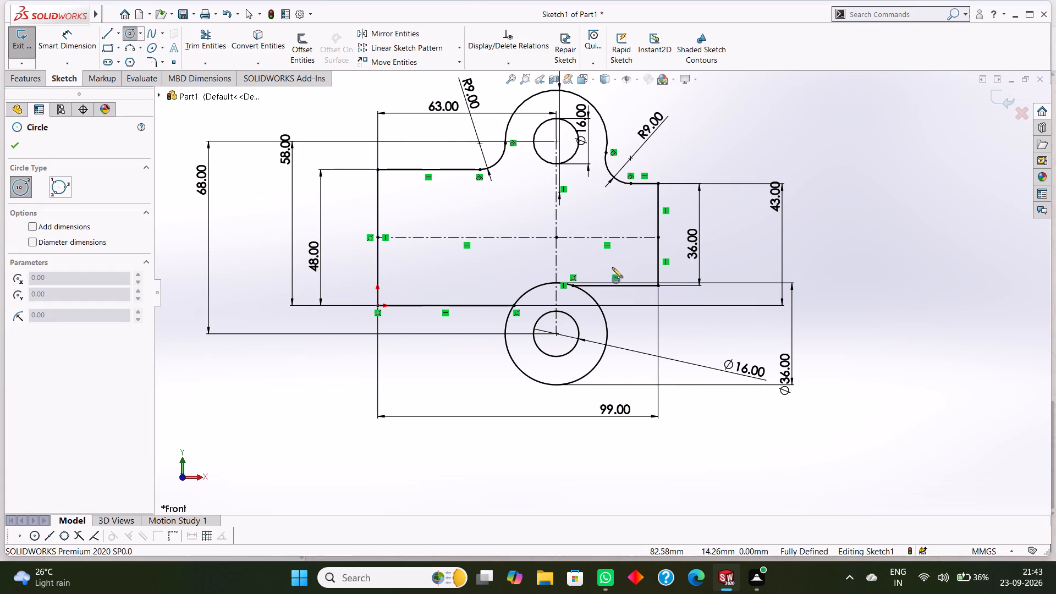
{"action": "scroll", "coordinate": [612, 269], "scroll_direction": "down", "scroll_amount": 2}
{"action": "scroll", "coordinate": [671, 294], "scroll_direction": "down", "scroll_amount": 3}
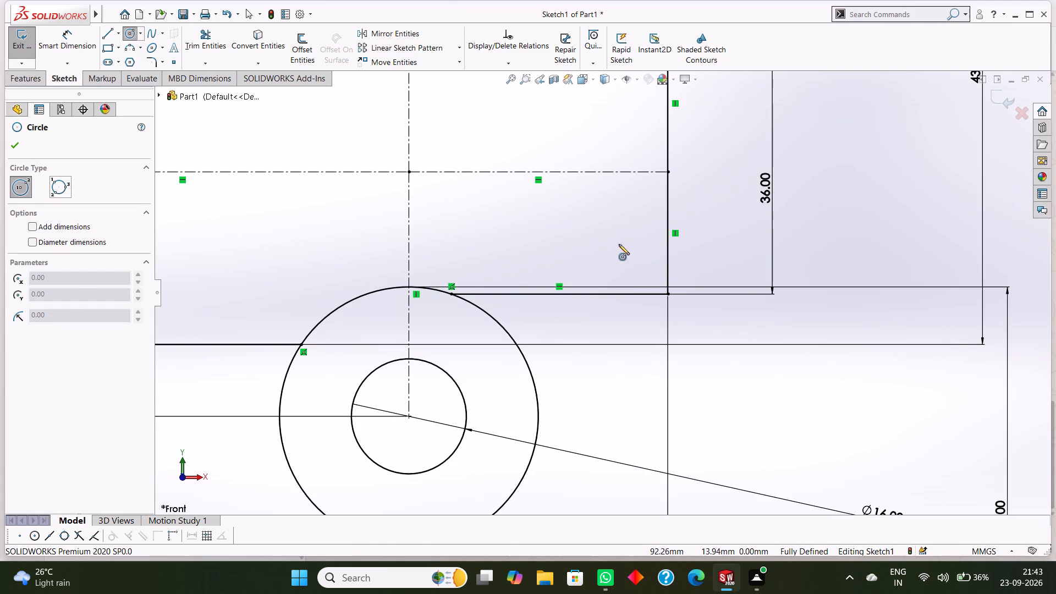
{"action": "left_click", "coordinate": [599, 224]}
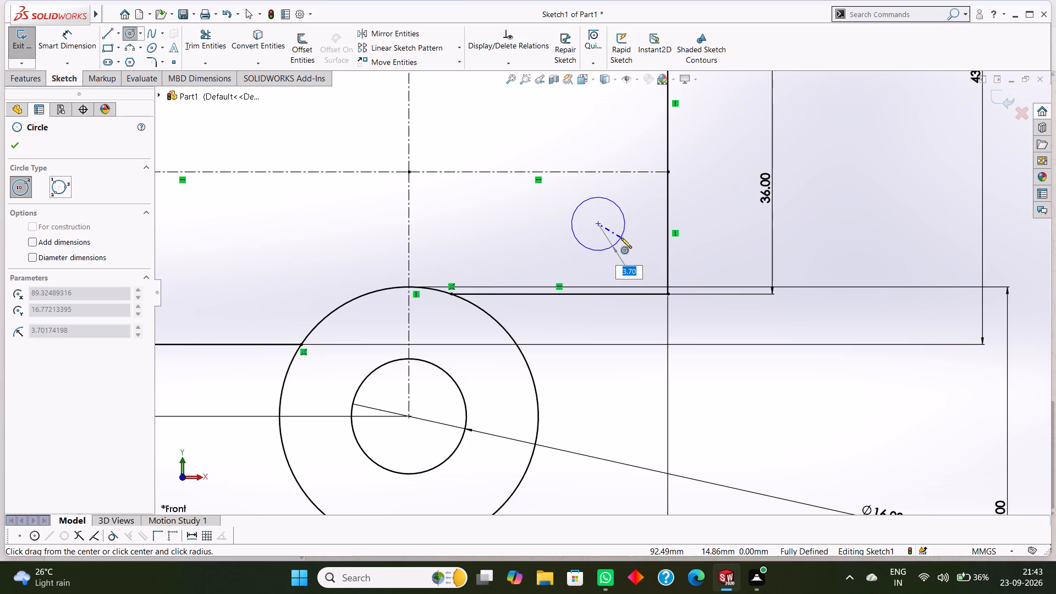
{"action": "key", "text": "9"}
{"action": "key", "text": "Return"}
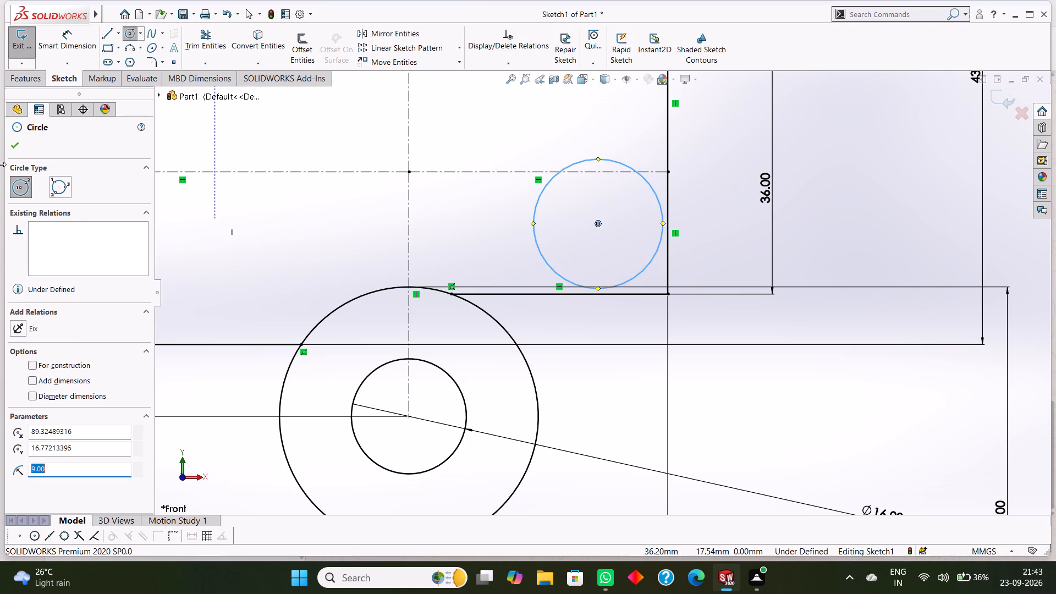
{"action": "left_click", "coordinate": [11, 145]}
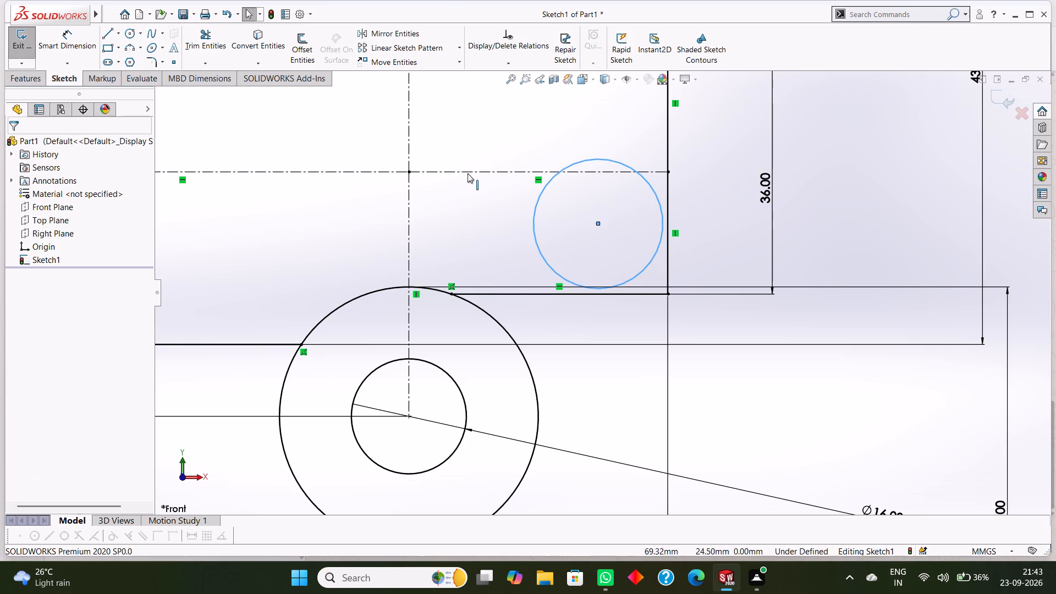
{"action": "key", "text": "Escape"}
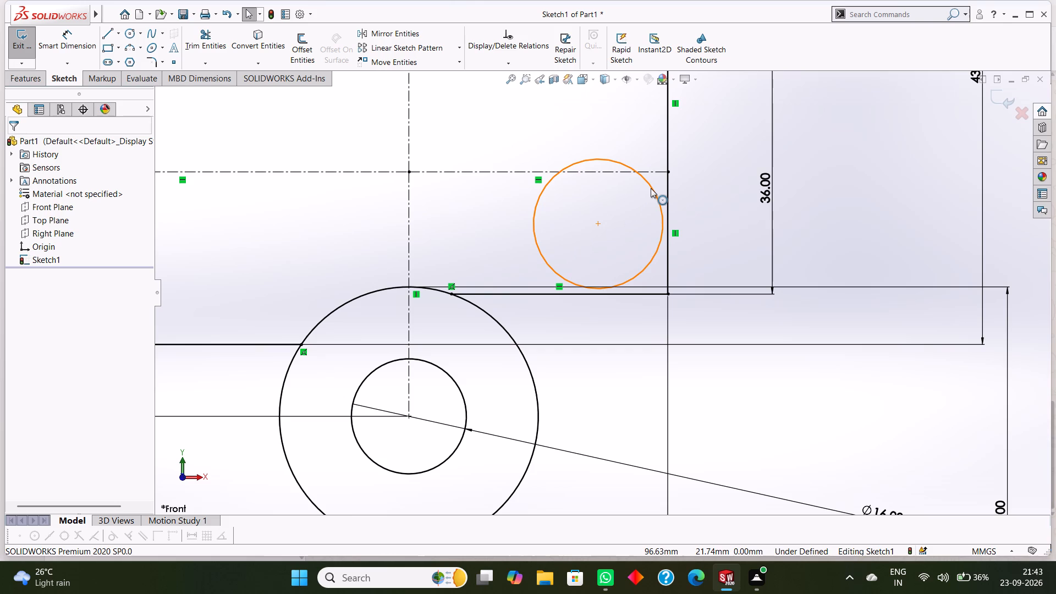
Make the 9 mm radius circle tangent to the profile's right vertical edge.
{"action": "left_click", "coordinate": [651, 188]}
{"action": "left_click", "coordinate": [670, 197], "text": "ctrl"}
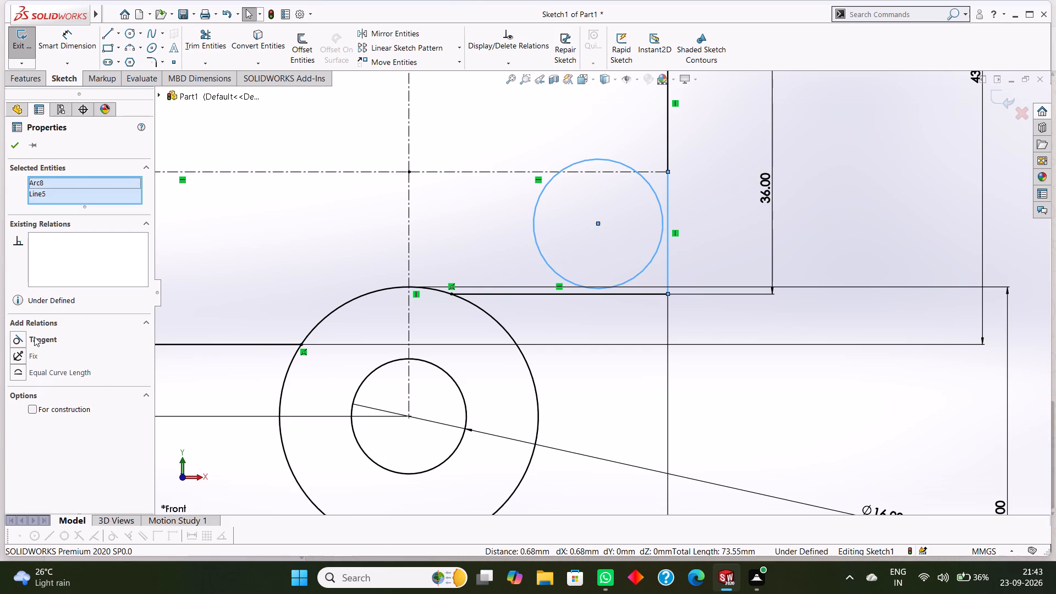
{"action": "left_click", "coordinate": [34, 337]}
{"action": "left_click", "coordinate": [15, 155]}
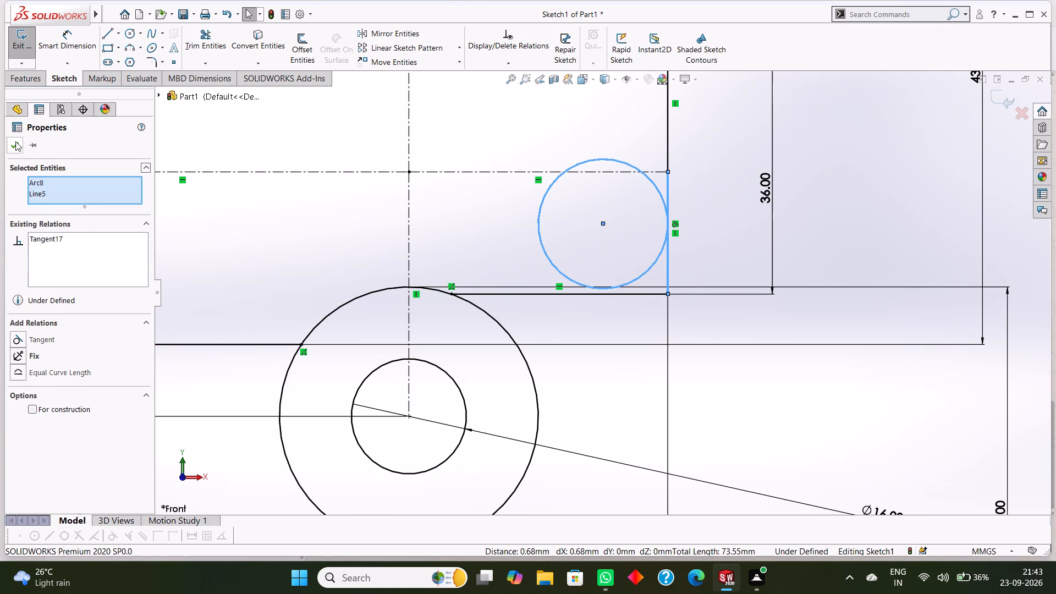
{"action": "left_click", "coordinate": [15, 141]}
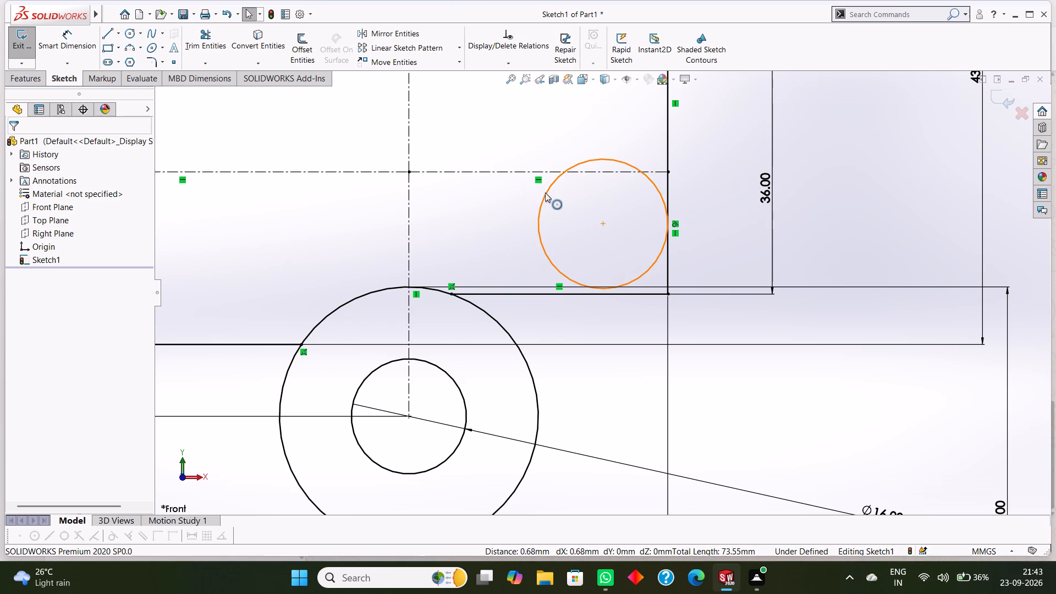
Make the 9 mm radius circle tangent to the horizontal line at the profile's lower right.
{"action": "left_click", "coordinate": [547, 193]}
{"action": "left_click", "coordinate": [550, 295], "text": "ctrl"}
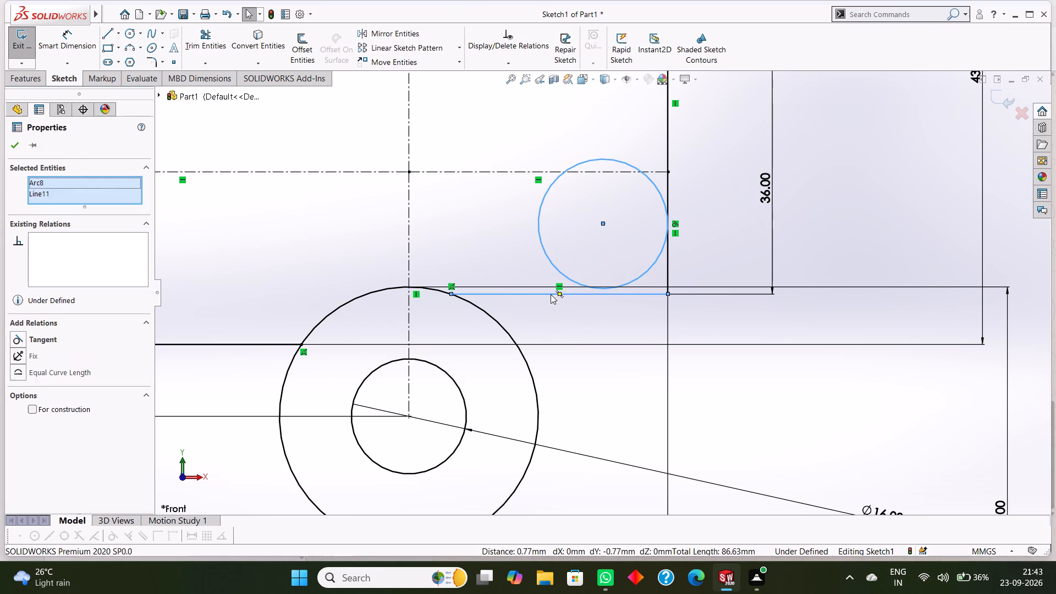
{"action": "left_click", "coordinate": [32, 337]}
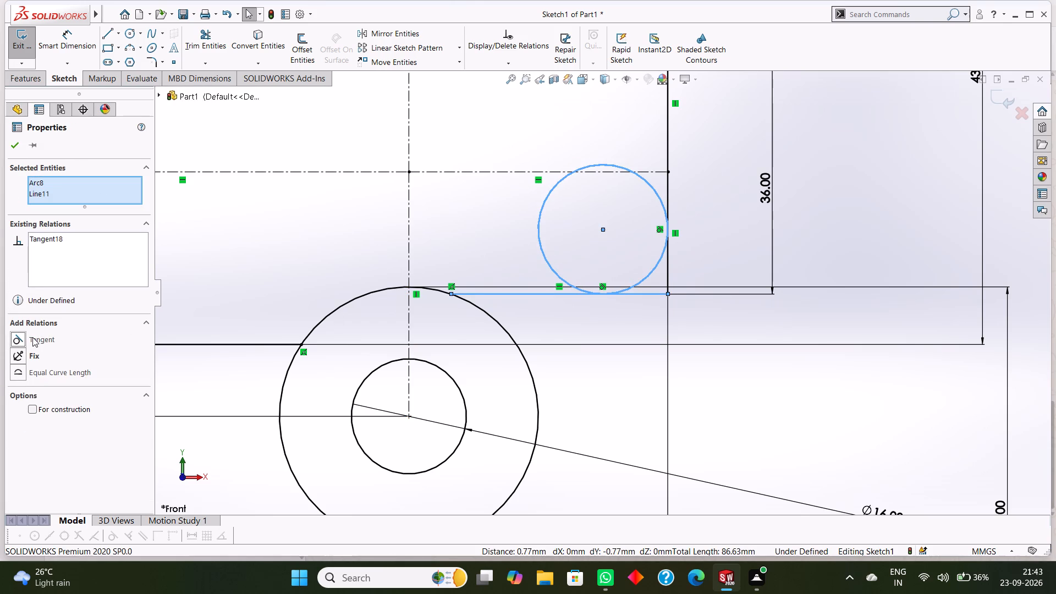
{"action": "left_click", "coordinate": [19, 150]}
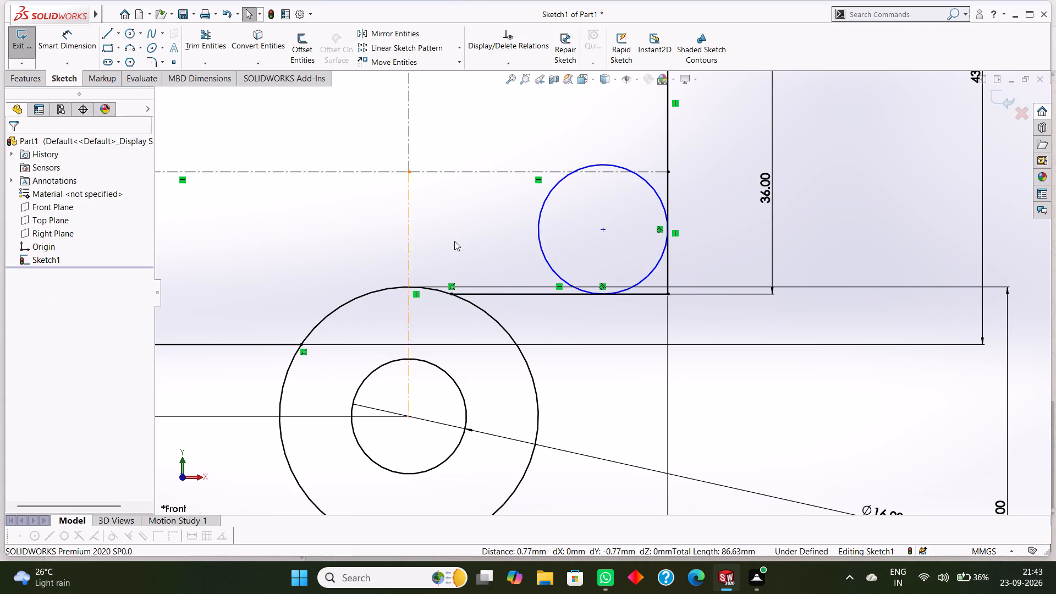
Dimension the diameter of the tangent circle at the profile's lower right corner.
{"action": "scroll", "coordinate": [455, 241], "scroll_direction": "up", "scroll_amount": 3}
{"action": "scroll", "coordinate": [544, 254], "scroll_direction": "up", "scroll_amount": 2}
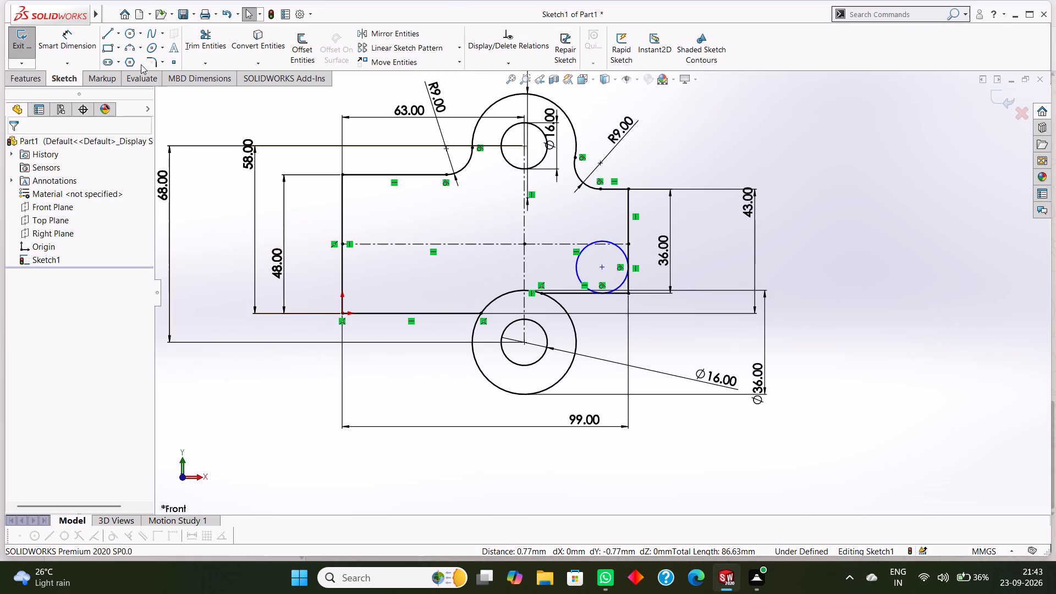
{"action": "left_click", "coordinate": [131, 34]}
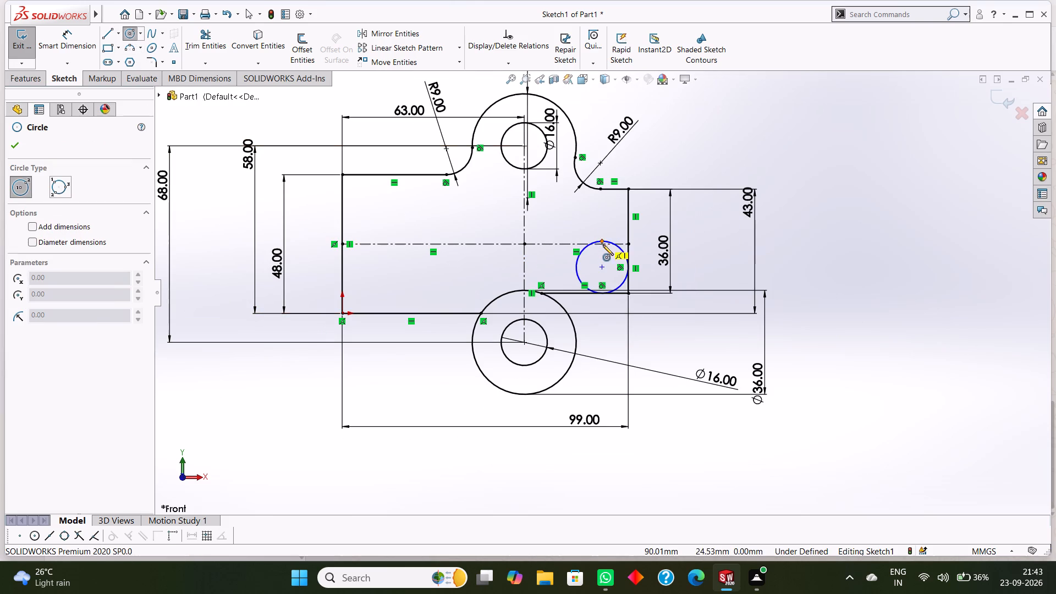
{"action": "key", "text": "Escape"}
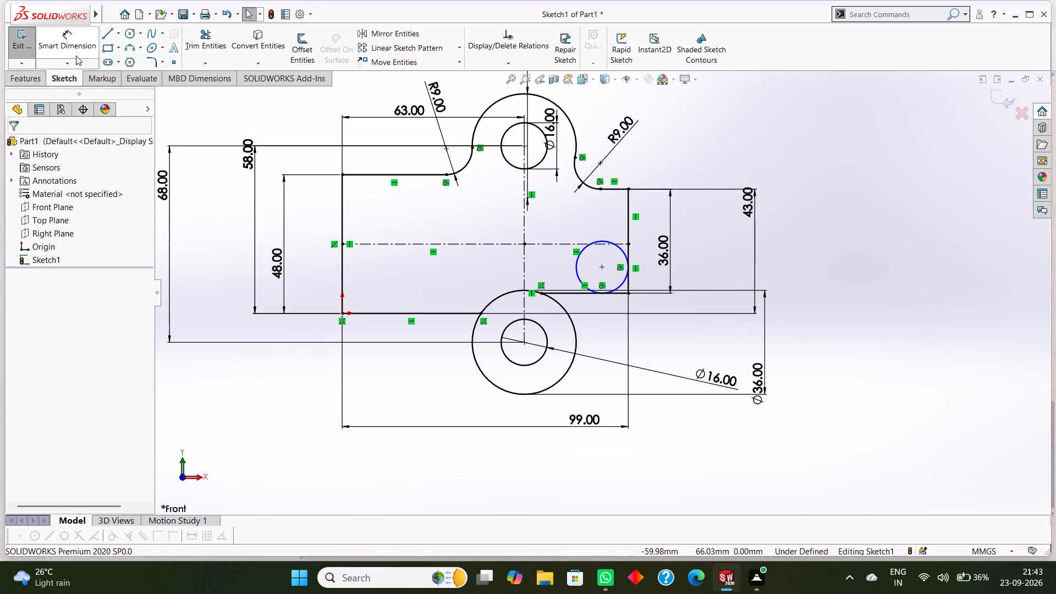
{"action": "left_click", "coordinate": [79, 49]}
{"action": "left_click", "coordinate": [597, 240]}
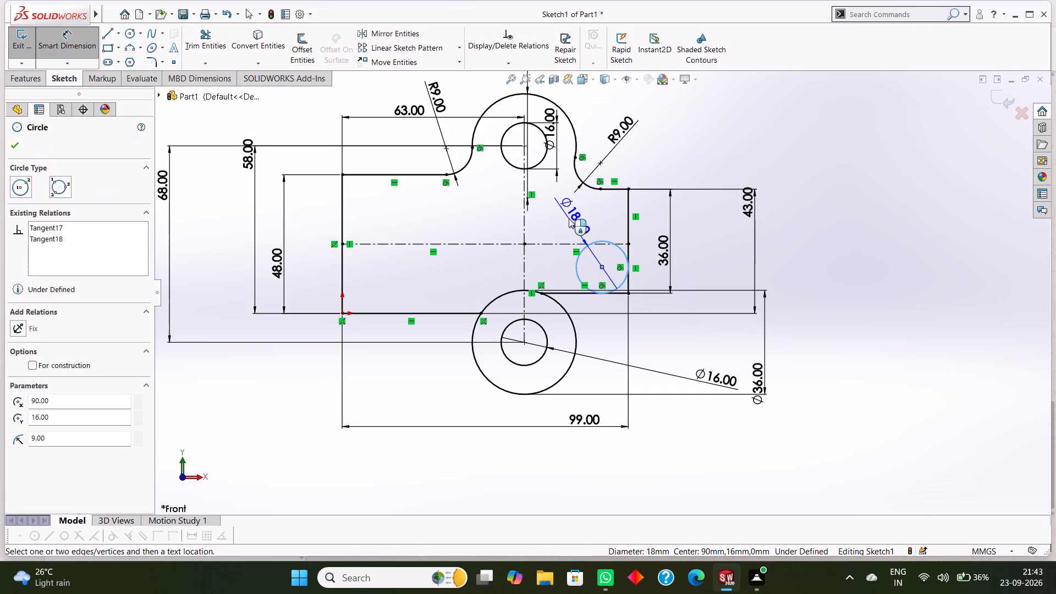
{"action": "left_click", "coordinate": [569, 219]}
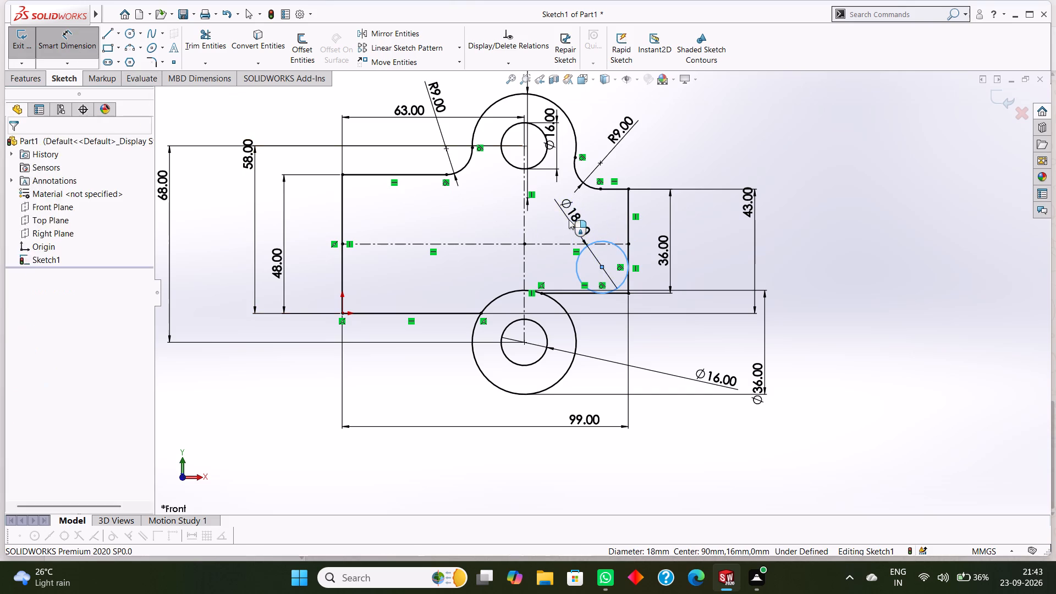
{"action": "left_click", "coordinate": [522, 206]}
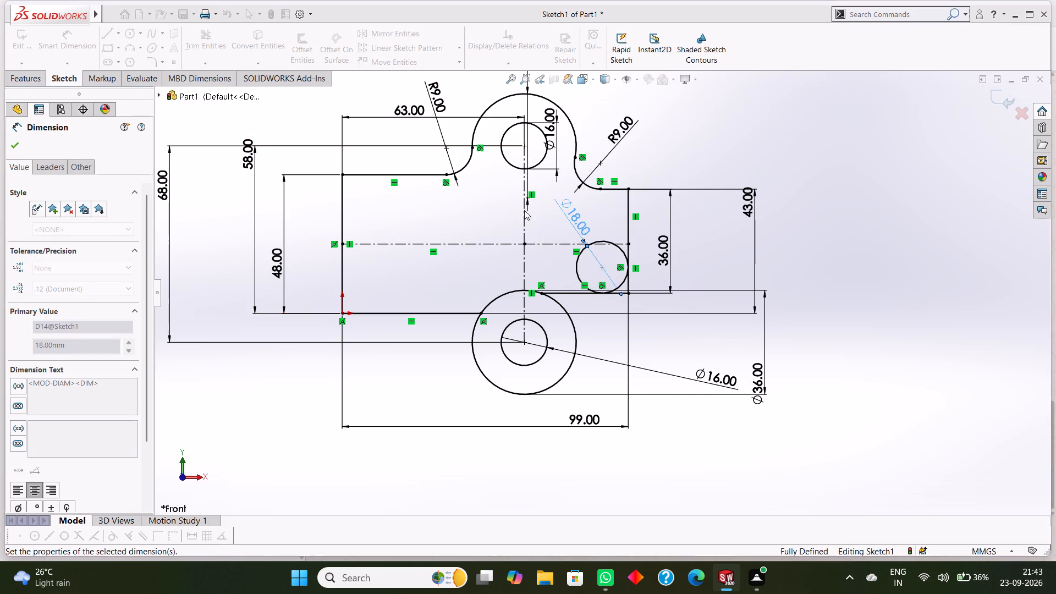
{"action": "left_click", "coordinate": [19, 145]}
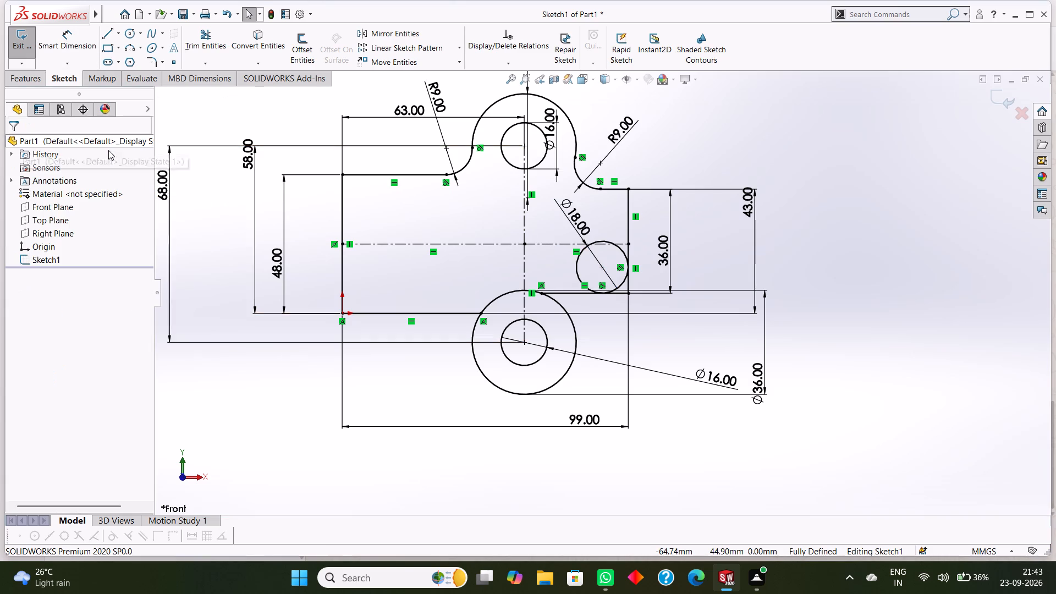
Trim away the inner and upper portions of the 18 mm circle, leaving only the arc rounding the lower right corner.
{"action": "scroll", "coordinate": [574, 260], "scroll_direction": "down", "scroll_amount": 2}
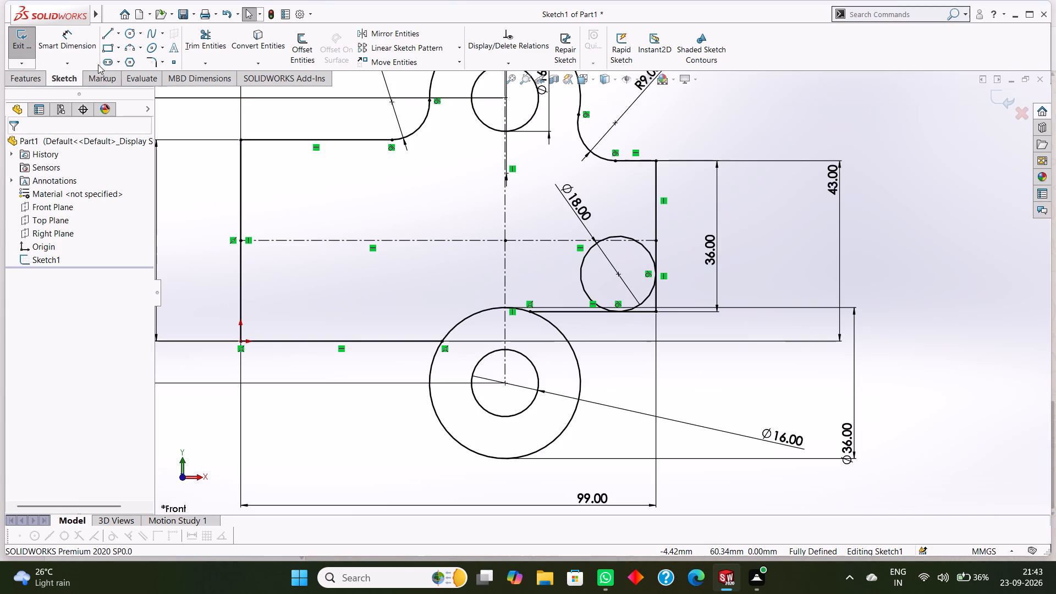
{"action": "left_click", "coordinate": [197, 36]}
{"action": "left_click", "coordinate": [586, 253]}
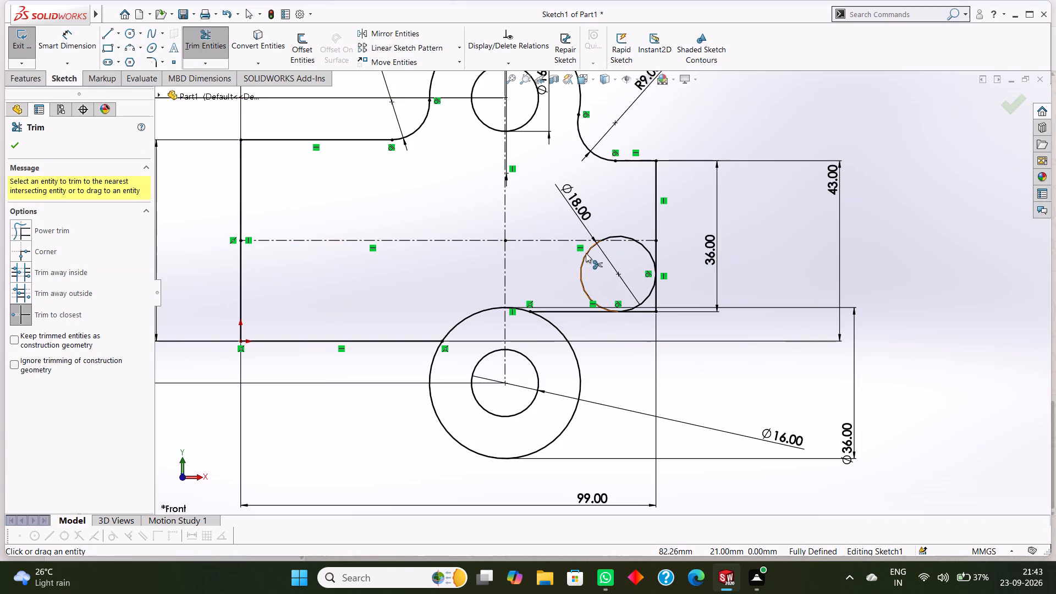
{"action": "scroll", "coordinate": [623, 238], "scroll_direction": "down", "scroll_amount": 5}
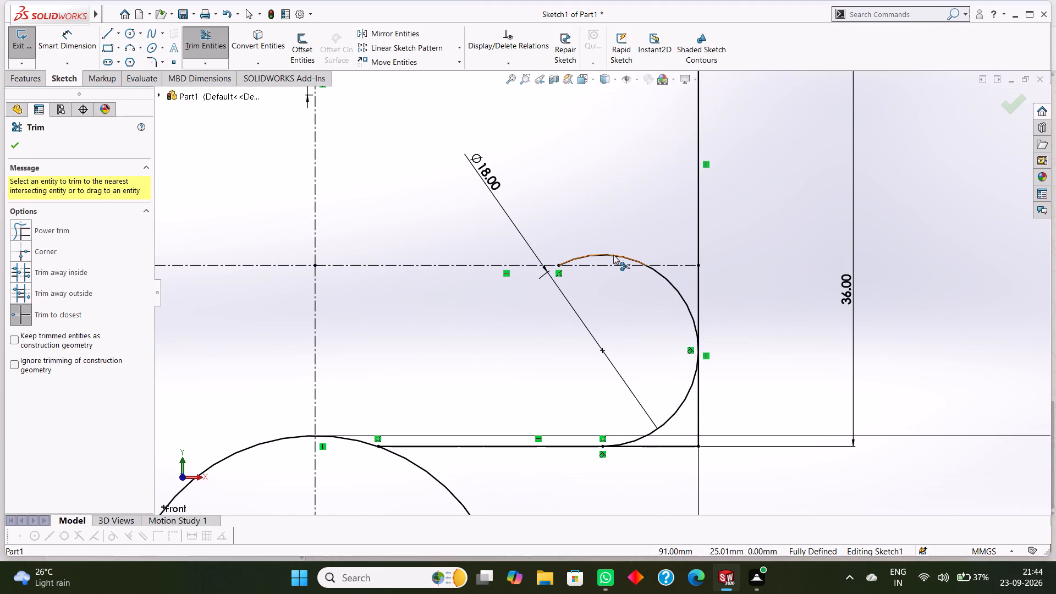
{"action": "left_click", "coordinate": [613, 255]}
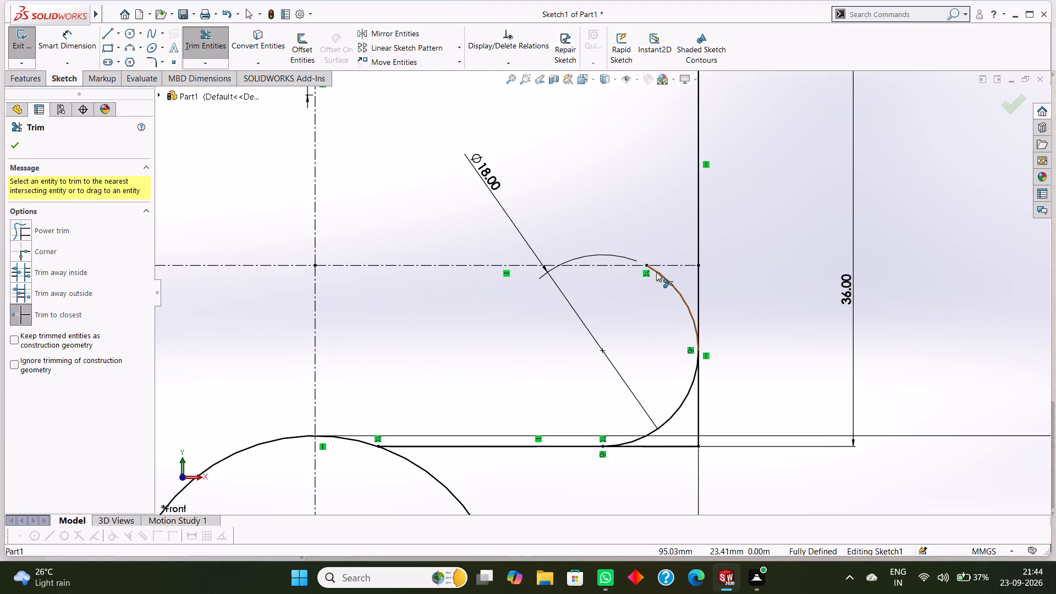
{"action": "left_click", "coordinate": [659, 272]}
Trim off the vertical and horizontal line ends that extend past the lower right corner arc.
{"action": "scroll", "coordinate": [665, 342], "scroll_direction": "up", "scroll_amount": 3}
{"action": "scroll", "coordinate": [665, 367], "scroll_direction": "down", "scroll_amount": 3}
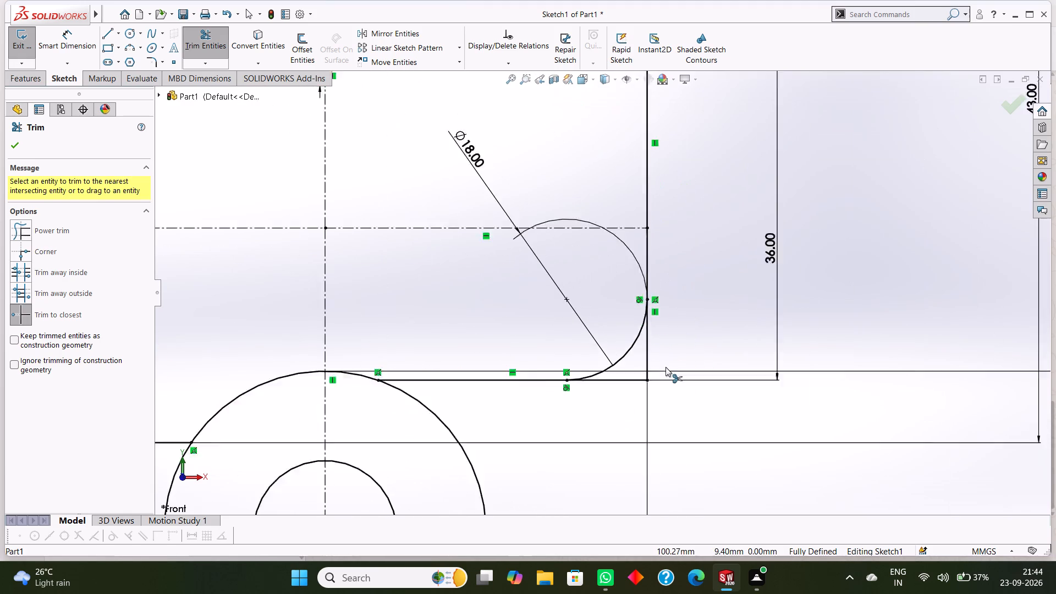
{"action": "left_click", "coordinate": [640, 335]}
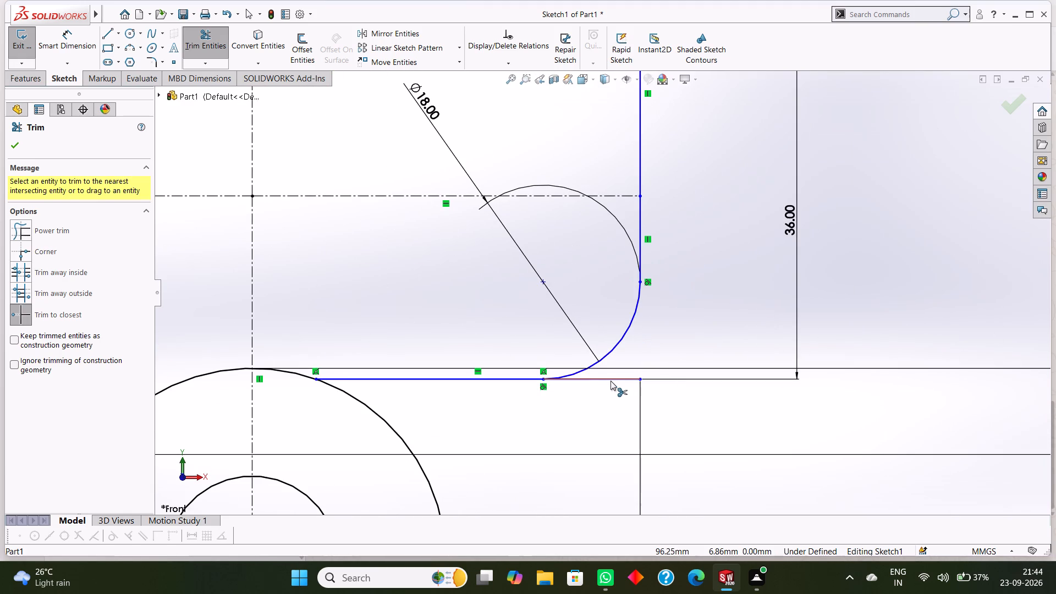
{"action": "left_click", "coordinate": [611, 378]}
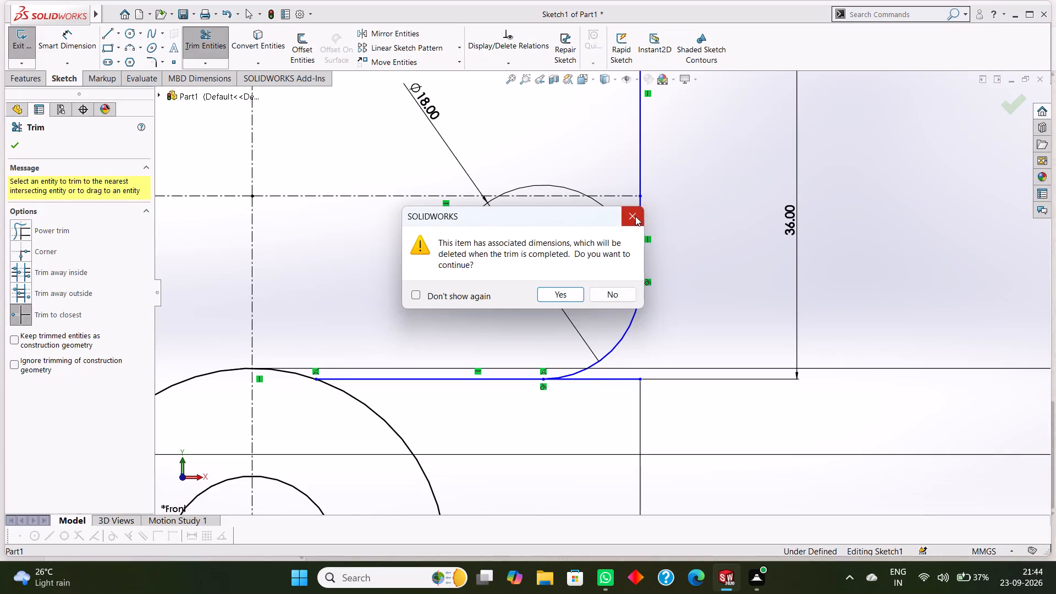
{"action": "left_click", "coordinate": [635, 216]}
{"action": "scroll", "coordinate": [636, 342], "scroll_direction": "up", "scroll_amount": 5}
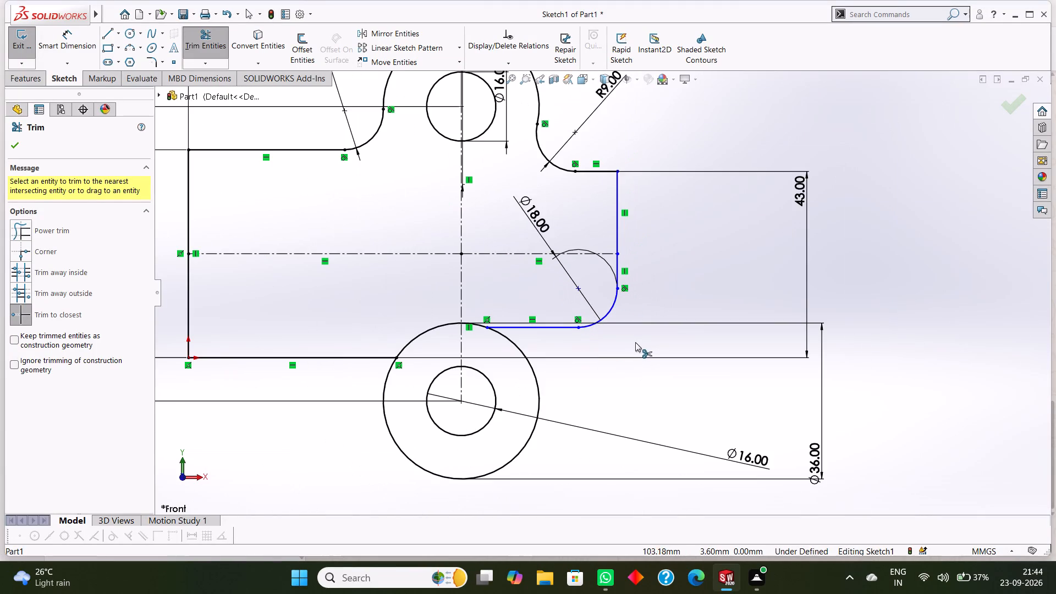
{"action": "scroll", "coordinate": [598, 342], "scroll_direction": "up", "scroll_amount": 2}
{"action": "scroll", "coordinate": [503, 320], "scroll_direction": "down", "scroll_amount": 2}
{"action": "scroll", "coordinate": [518, 324], "scroll_direction": "up", "scroll_amount": 3}
{"action": "scroll", "coordinate": [541, 269], "scroll_direction": "down", "scroll_amount": 2}
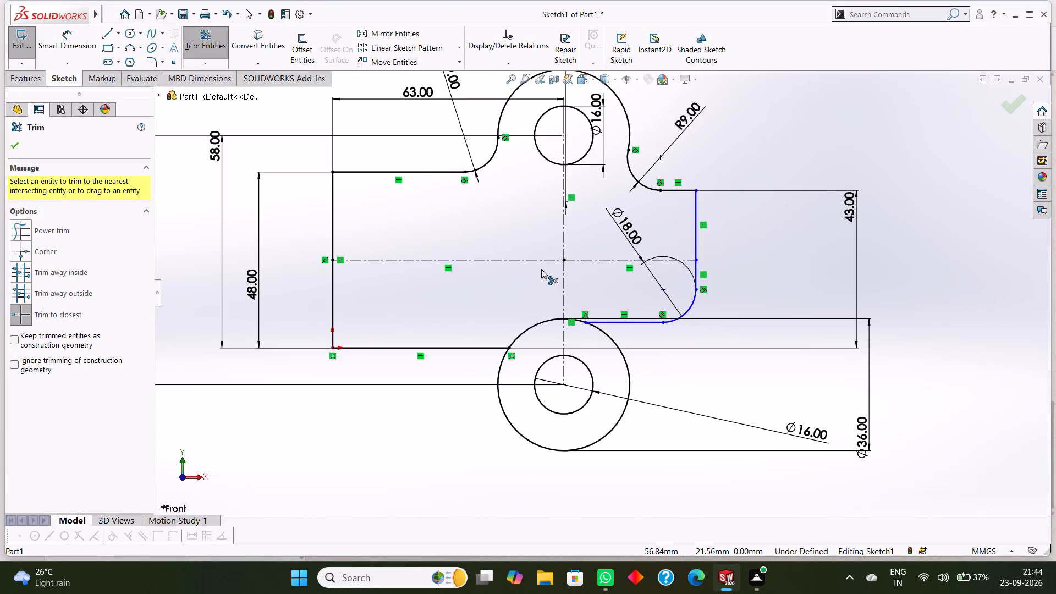
{"action": "scroll", "coordinate": [541, 269], "scroll_direction": "down", "scroll_amount": 1}
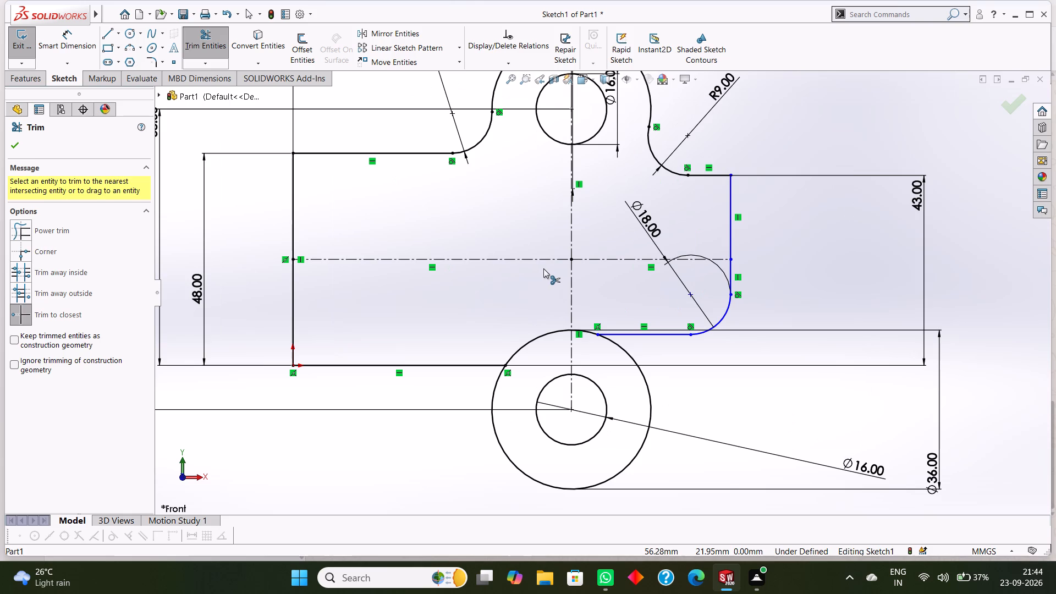
{"action": "left_click", "coordinate": [18, 149]}
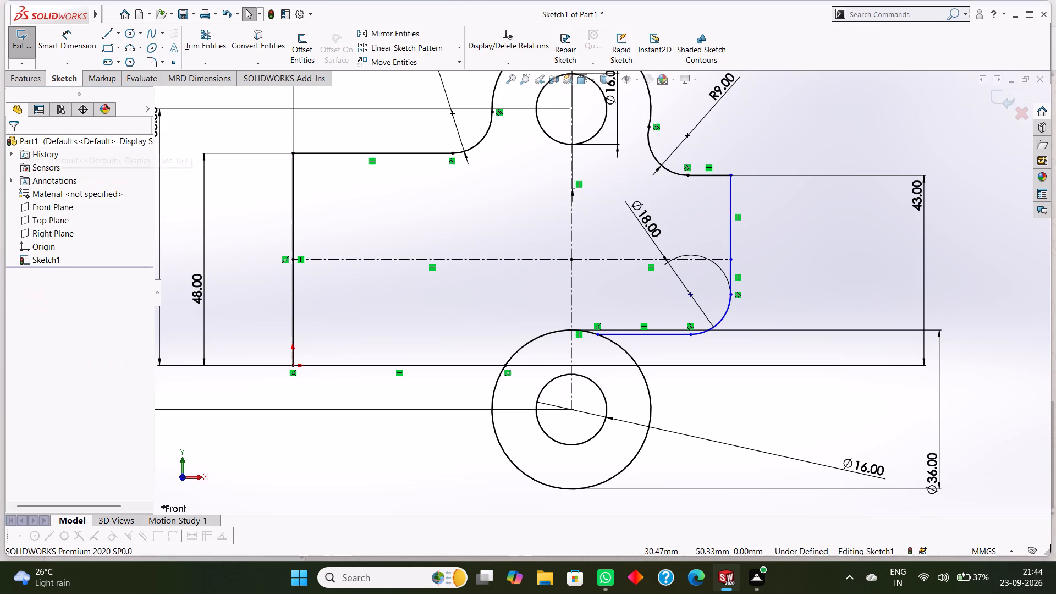
Sketch a circle with a 9 mm radius inside the profile, above the bottom line and up-left of the lower boss.
{"action": "left_click", "coordinate": [127, 32]}
{"action": "scroll", "coordinate": [402, 310], "scroll_direction": "up", "scroll_amount": 3}
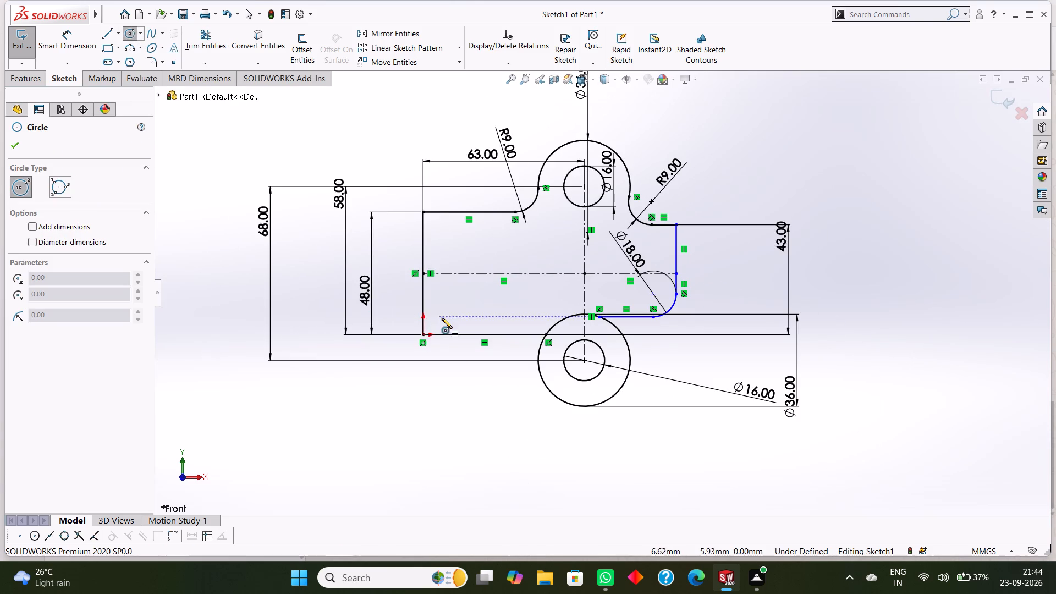
{"action": "left_click", "coordinate": [540, 305]}
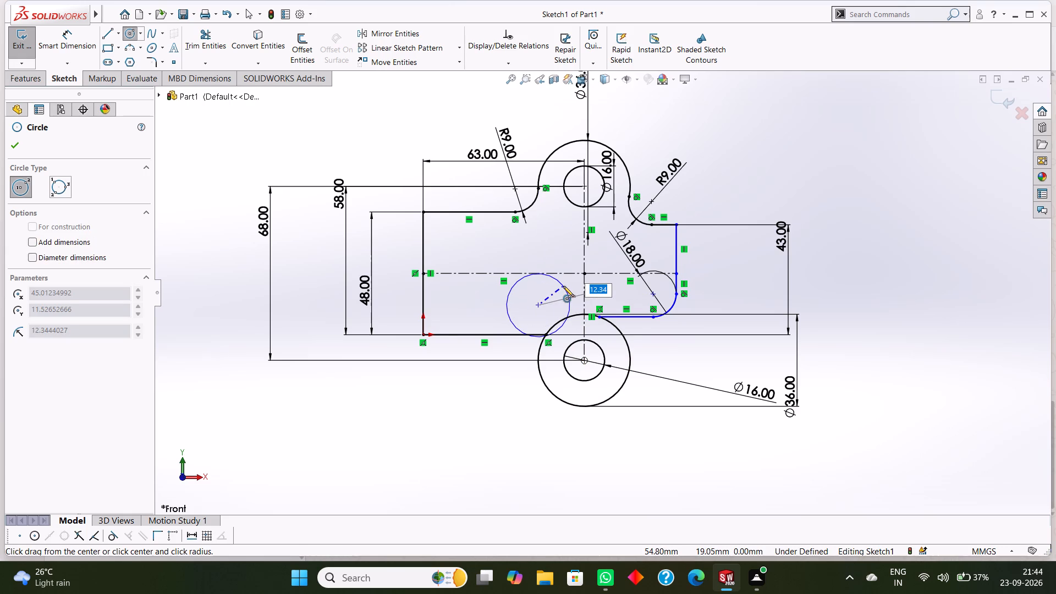
{"action": "key", "text": "9"}
{"action": "key", "text": "Return"}
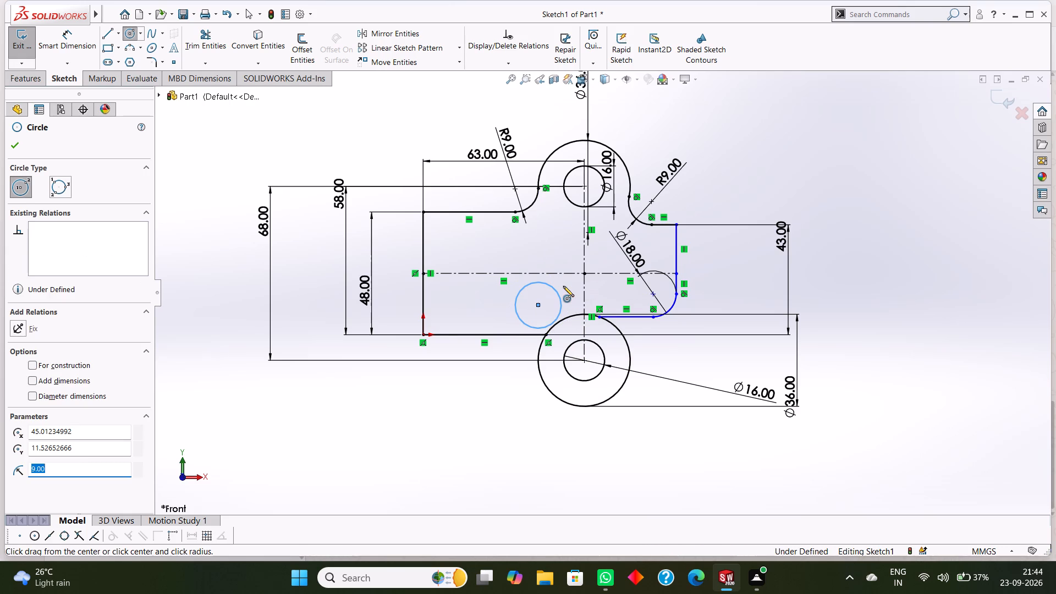
{"action": "left_click", "coordinate": [10, 145]}
{"action": "key", "text": "Escape"}
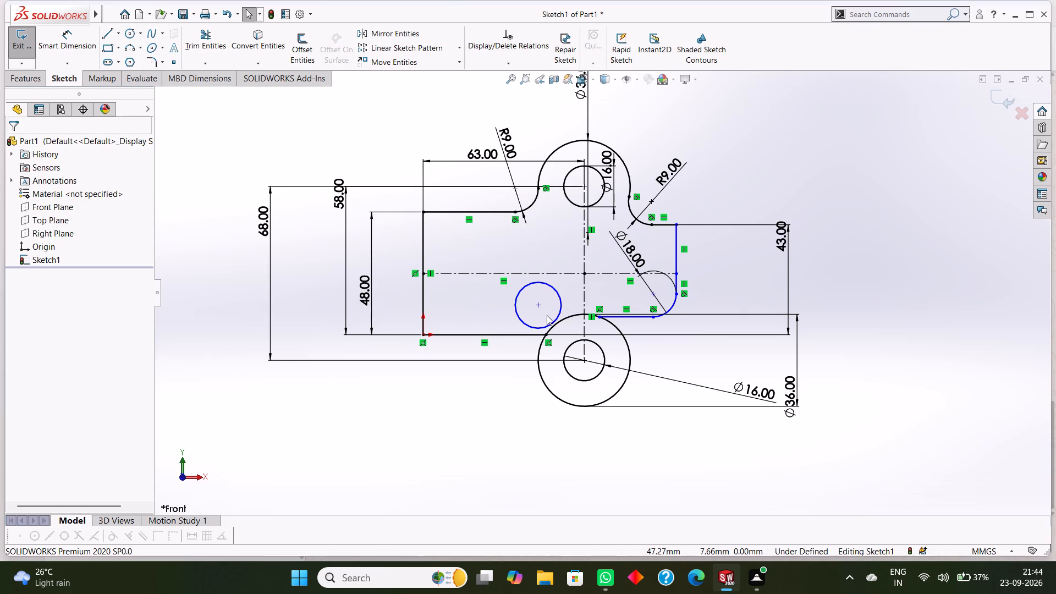
Make the new 9 mm radius circle tangent to the lower boss's 36 mm outer circle.
{"action": "scroll", "coordinate": [548, 315], "scroll_direction": "down", "scroll_amount": 3}
{"action": "left_click", "coordinate": [555, 255]}
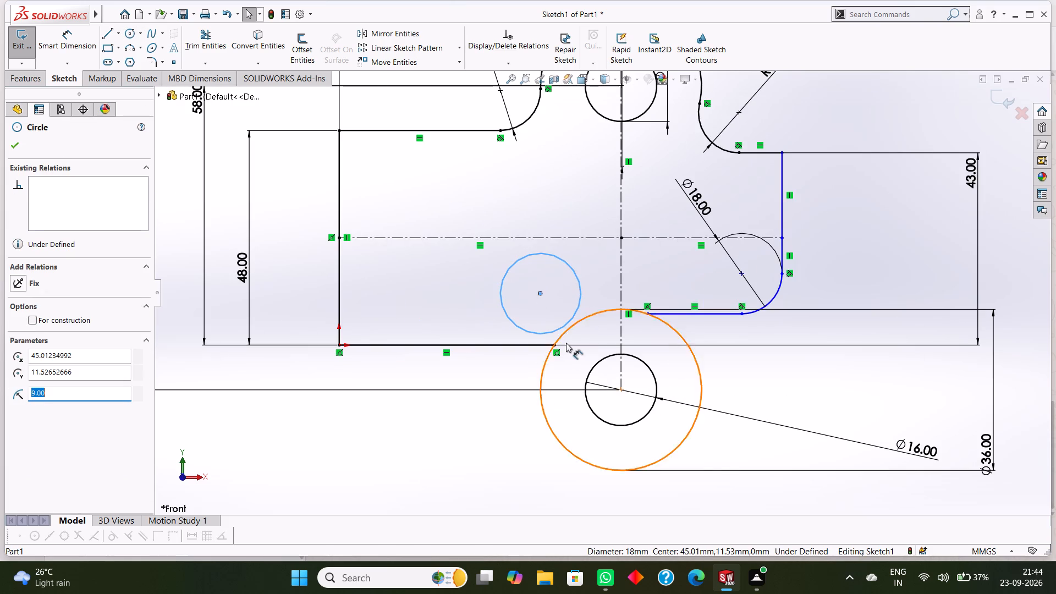
{"action": "left_click", "coordinate": [593, 315], "text": "ctrl"}
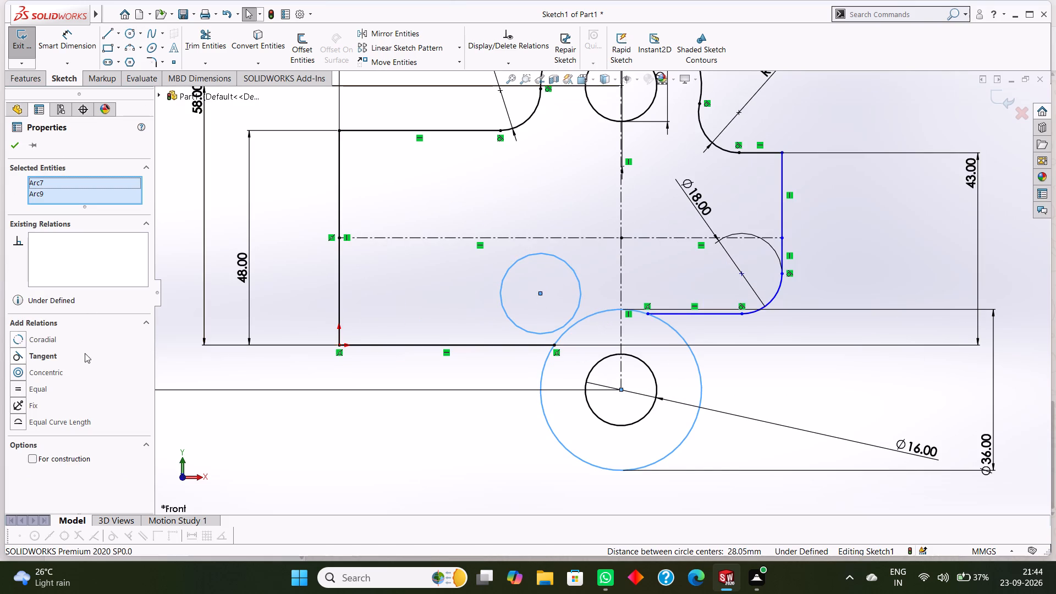
{"action": "left_click", "coordinate": [40, 358]}
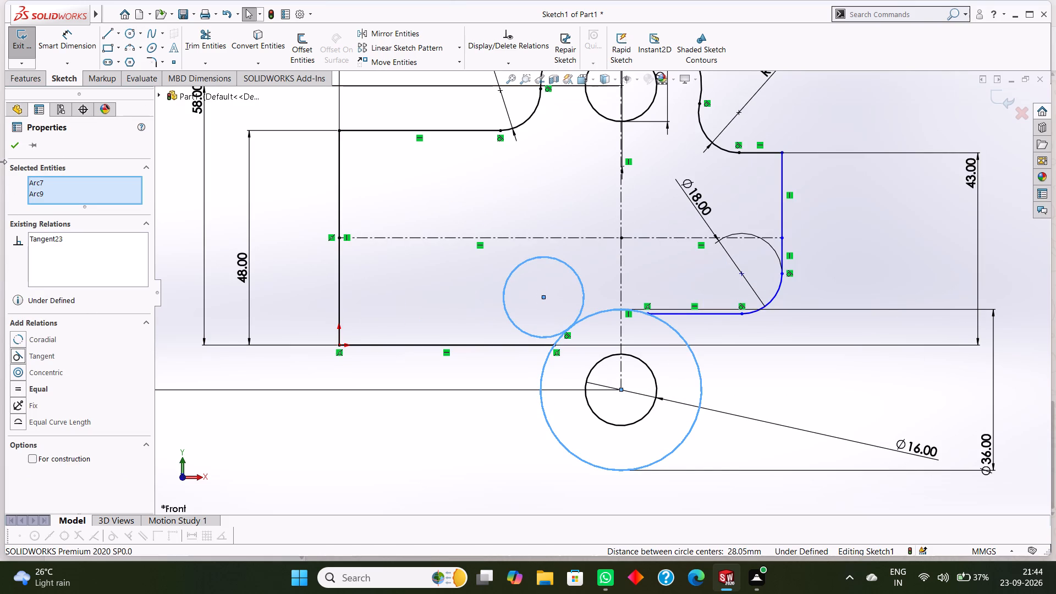
{"action": "left_click", "coordinate": [8, 147]}
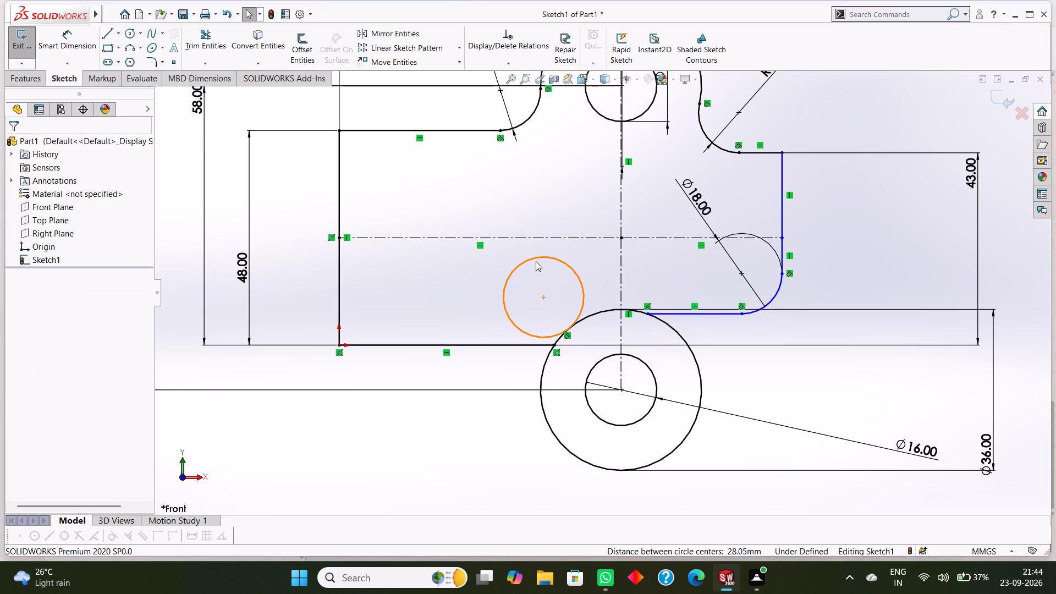
Make the 9 mm radius circle tangent to the profile's bottom horizontal line.
{"action": "left_click", "coordinate": [536, 260]}
{"action": "left_click", "coordinate": [503, 345], "text": "ctrl"}
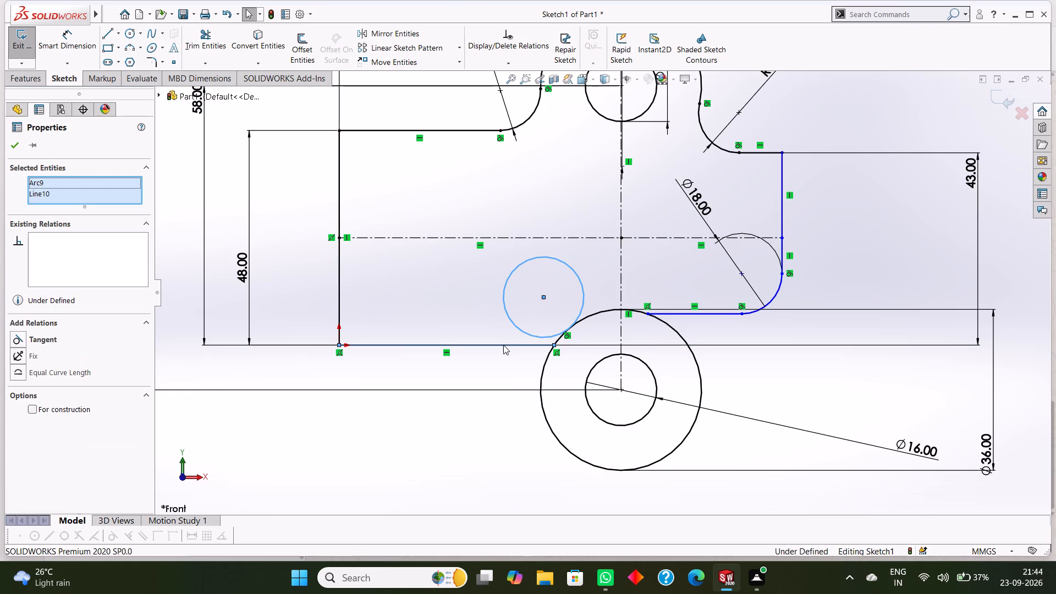
{"action": "left_click", "coordinate": [47, 342]}
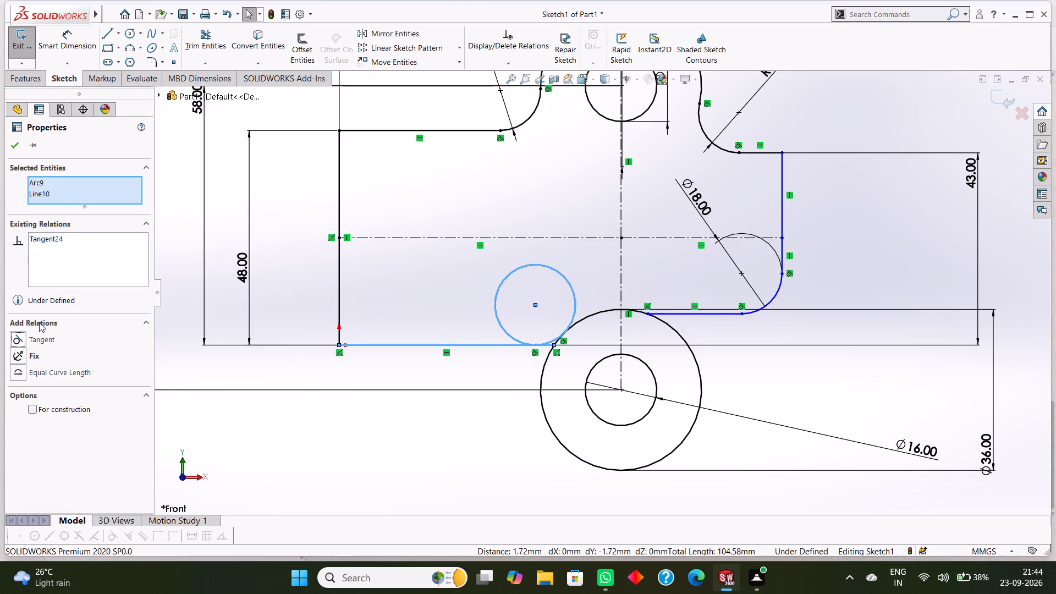
{"action": "left_click", "coordinate": [9, 145]}
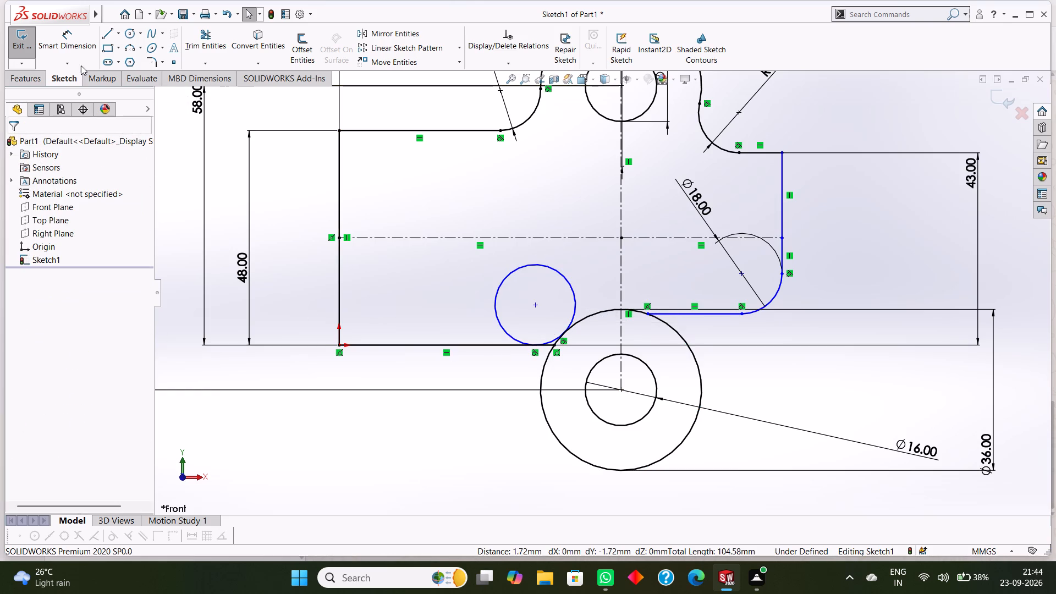
Trim the 9 mm radius circle and the bottom line's end, leaving only the tangent arc joining that line to the lower boss.
{"action": "left_click", "coordinate": [196, 37]}
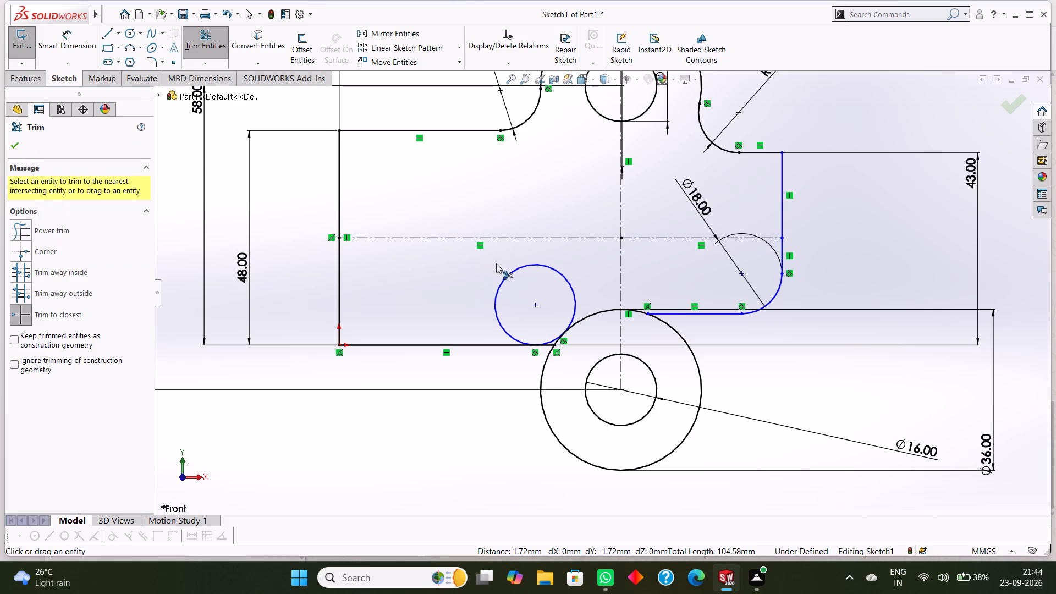
{"action": "left_click", "coordinate": [519, 266]}
{"action": "scroll", "coordinate": [549, 351], "scroll_direction": "down", "scroll_amount": 3}
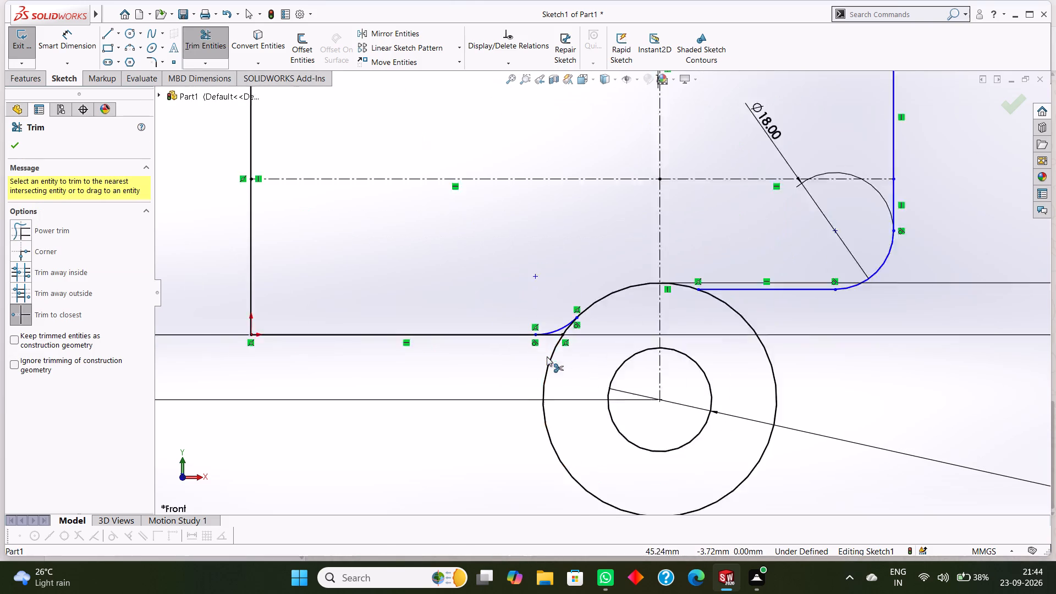
{"action": "scroll", "coordinate": [547, 356], "scroll_direction": "down", "scroll_amount": 7}
{"action": "scroll", "coordinate": [584, 318], "scroll_direction": "down", "scroll_amount": 3}
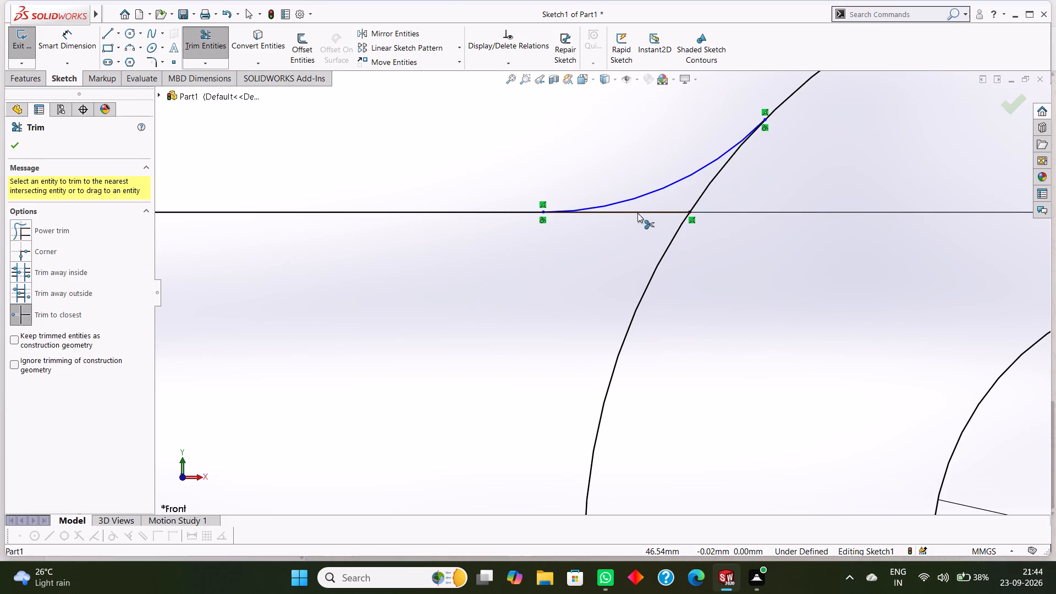
{"action": "left_click", "coordinate": [641, 210]}
{"action": "scroll", "coordinate": [599, 223], "scroll_direction": "up", "scroll_amount": 15}
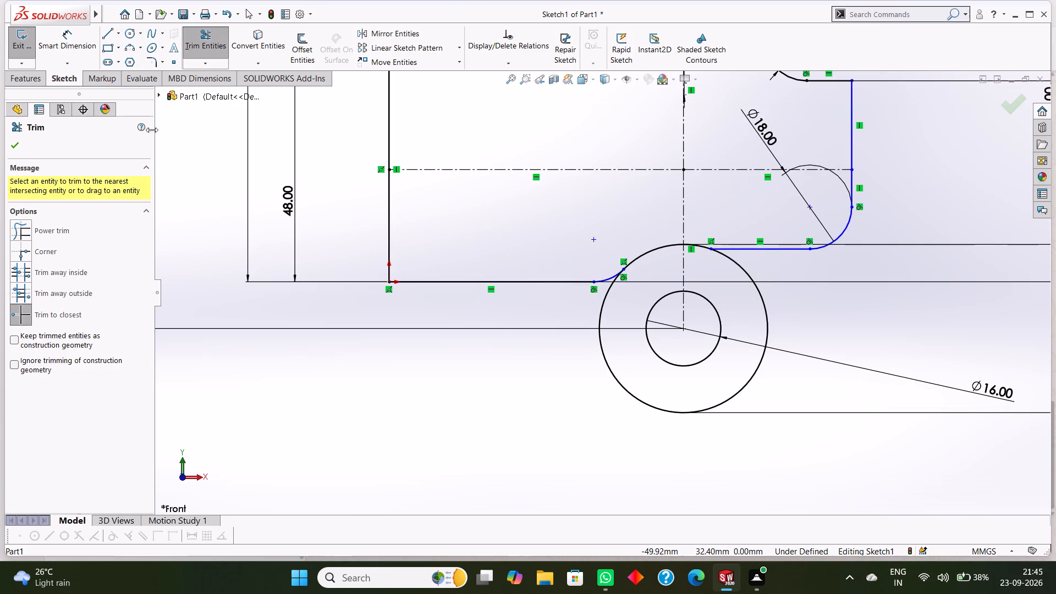
{"action": "left_click", "coordinate": [21, 147]}
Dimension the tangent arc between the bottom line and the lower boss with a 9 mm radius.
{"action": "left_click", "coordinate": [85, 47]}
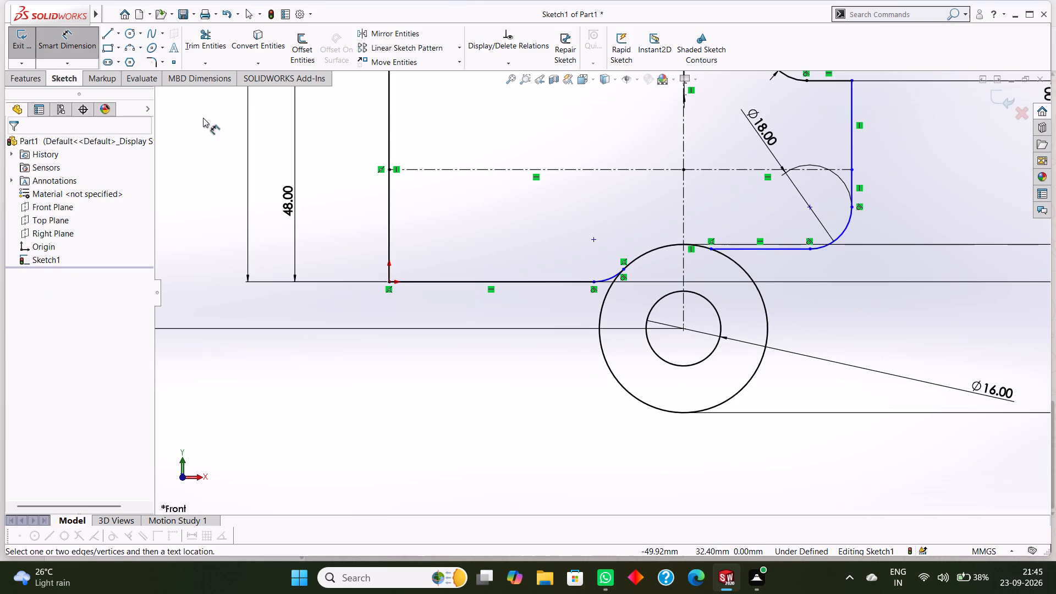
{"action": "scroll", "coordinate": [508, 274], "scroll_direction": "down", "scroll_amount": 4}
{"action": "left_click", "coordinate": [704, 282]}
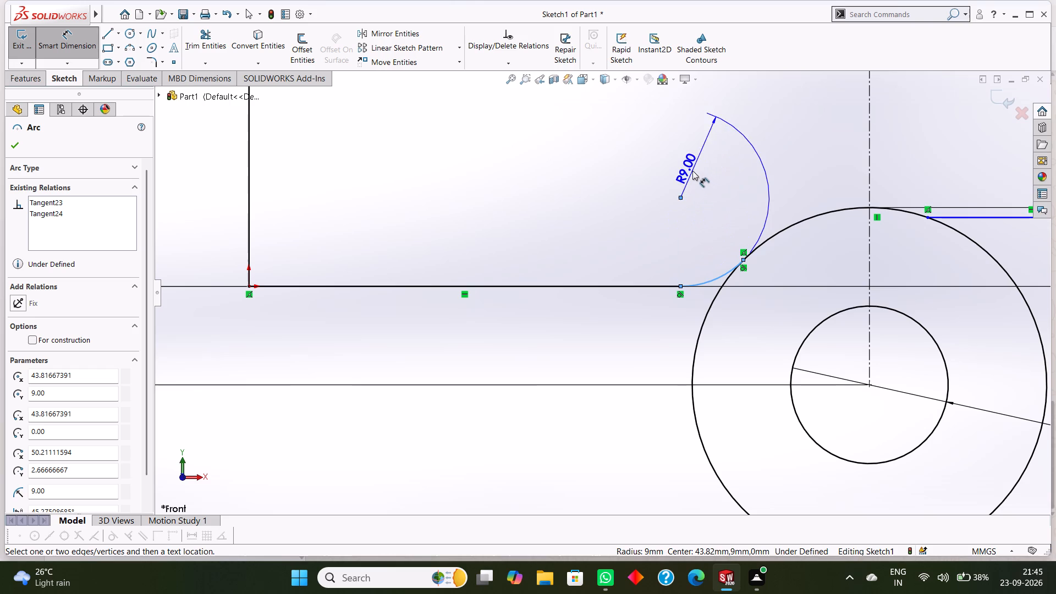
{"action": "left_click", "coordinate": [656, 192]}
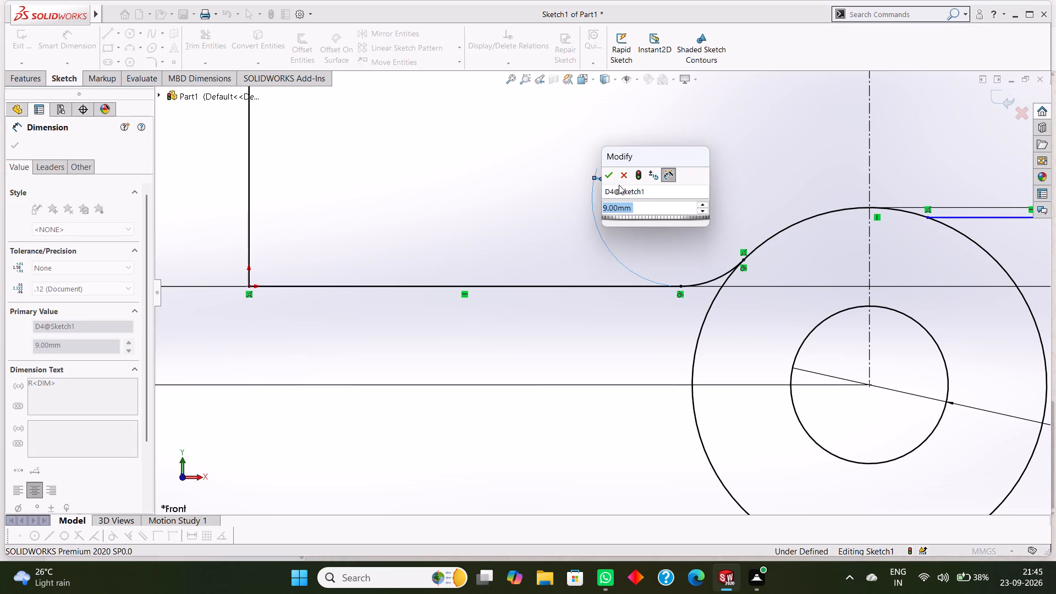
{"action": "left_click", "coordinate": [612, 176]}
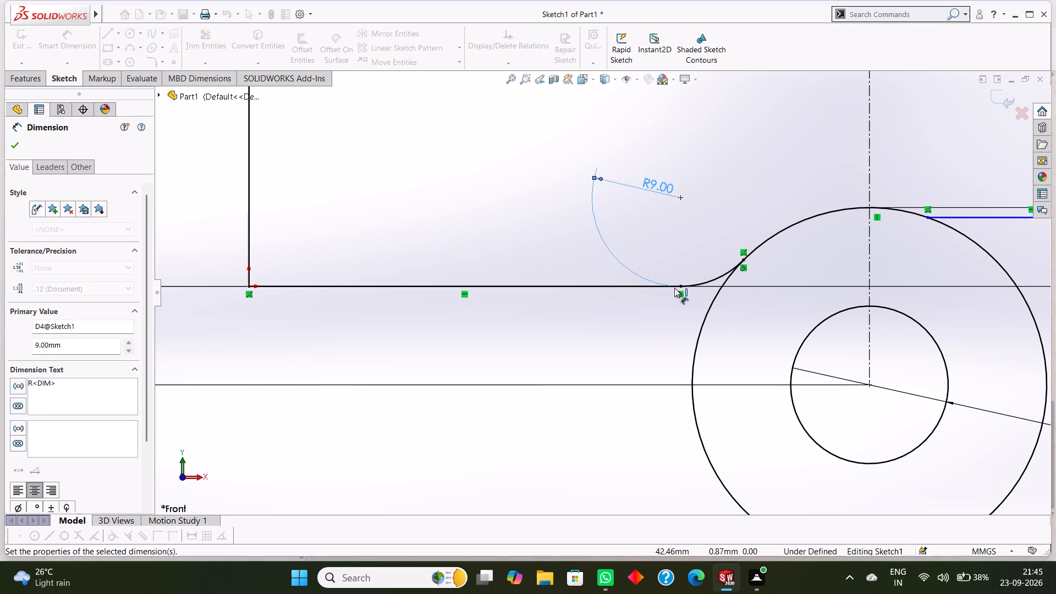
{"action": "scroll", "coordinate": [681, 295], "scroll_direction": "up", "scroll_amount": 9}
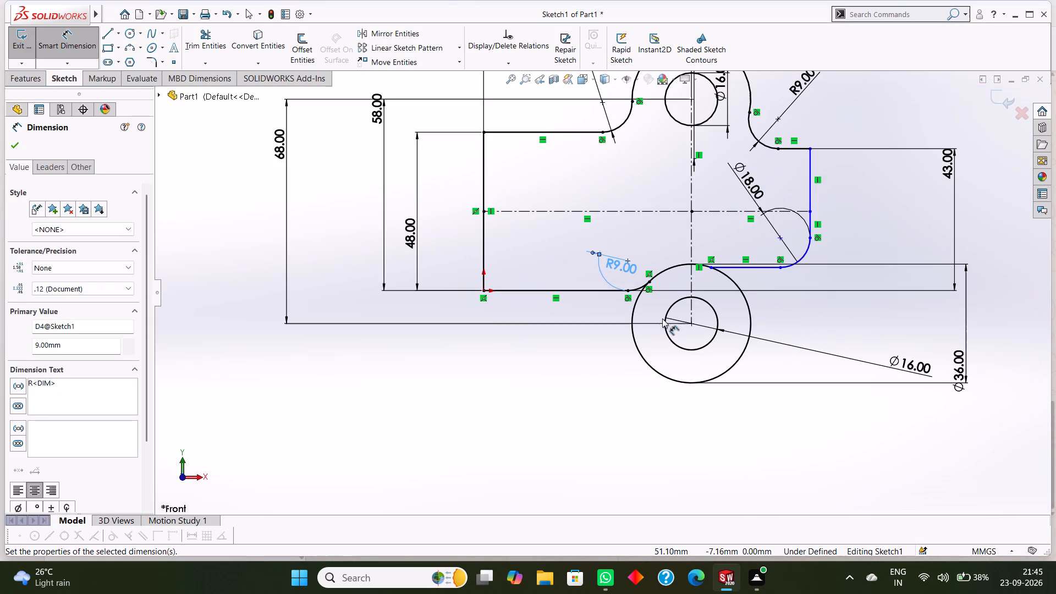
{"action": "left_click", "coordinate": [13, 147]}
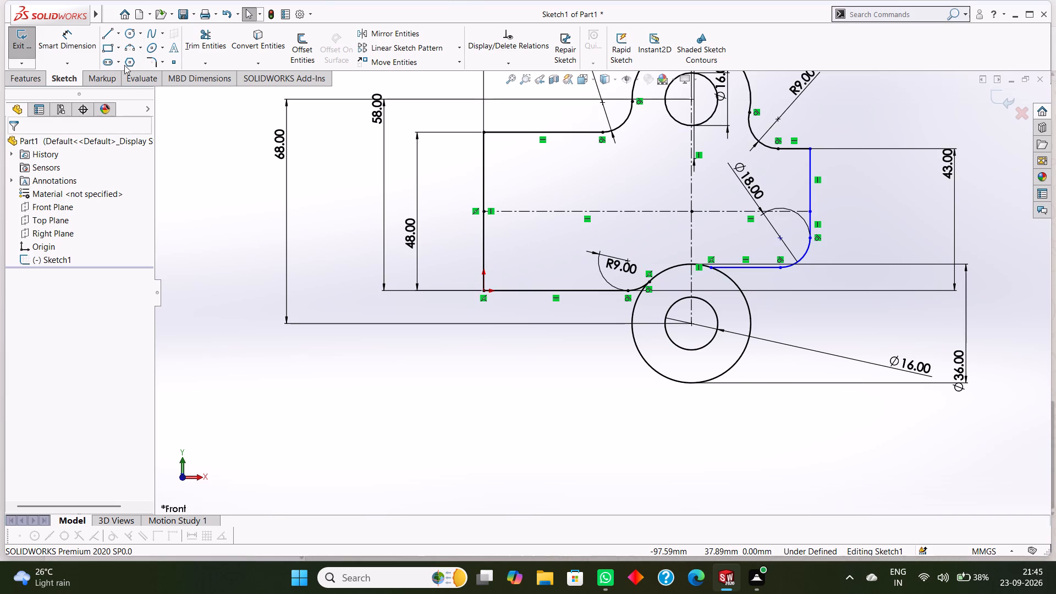
Undo the arc's radius dimension, its trims and the tangent relations, back to the full, unconstrained circle beside the lower boss.
{"action": "left_click", "coordinate": [209, 41]}
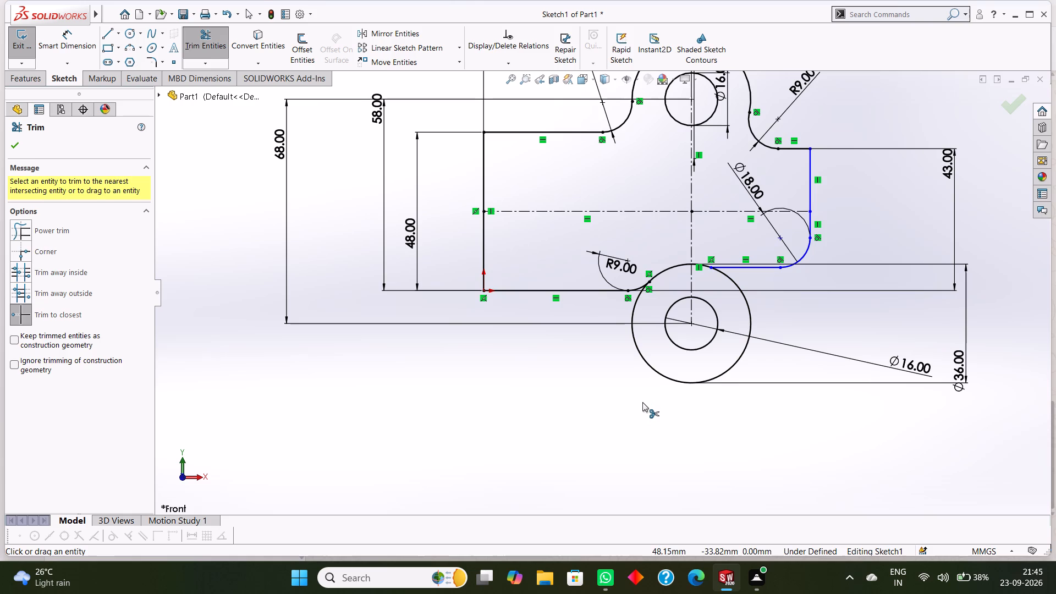
{"action": "key", "text": "Escape"}
{"action": "key", "text": "ctrl+z"}
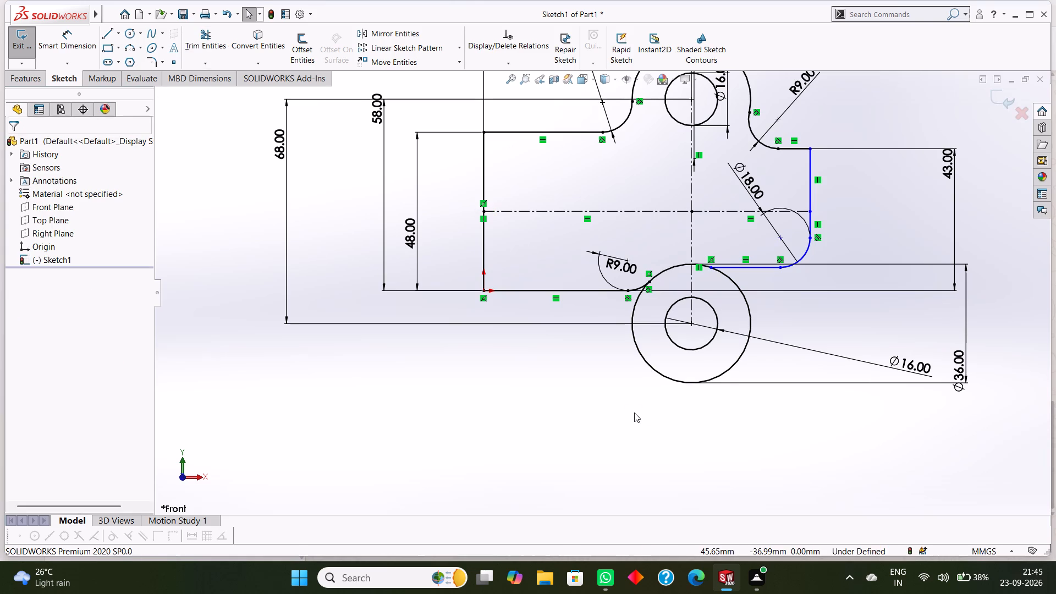
{"action": "key", "text": "ctrl+z"}
{"action": "key", "text": "ctrl+z"}
{"action": "key", "text": "ctrl+z"}
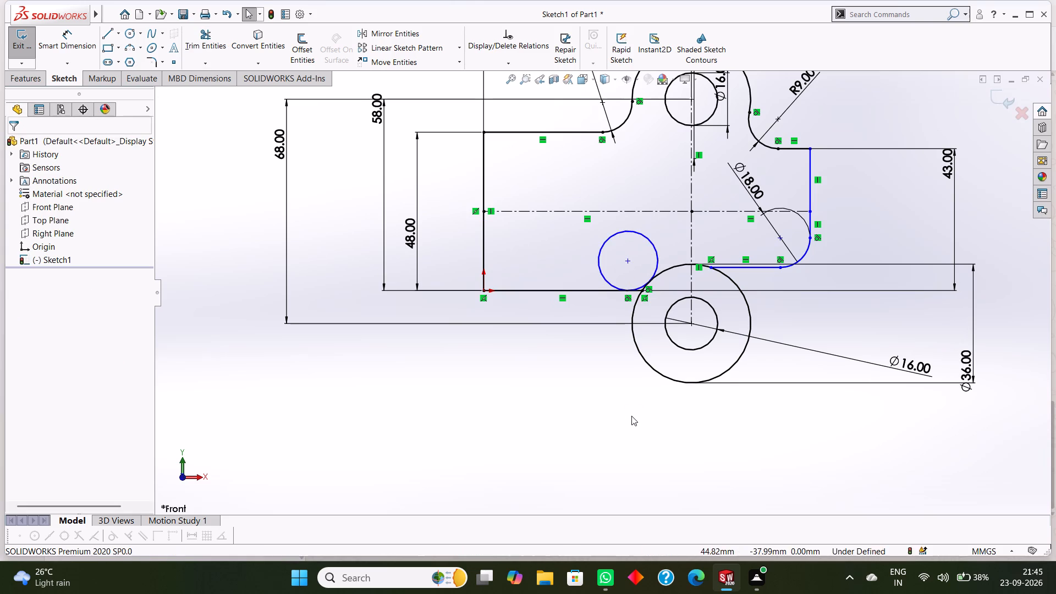
{"action": "key", "text": "ctrl+z"}
{"action": "key", "text": "ctrl+z"}
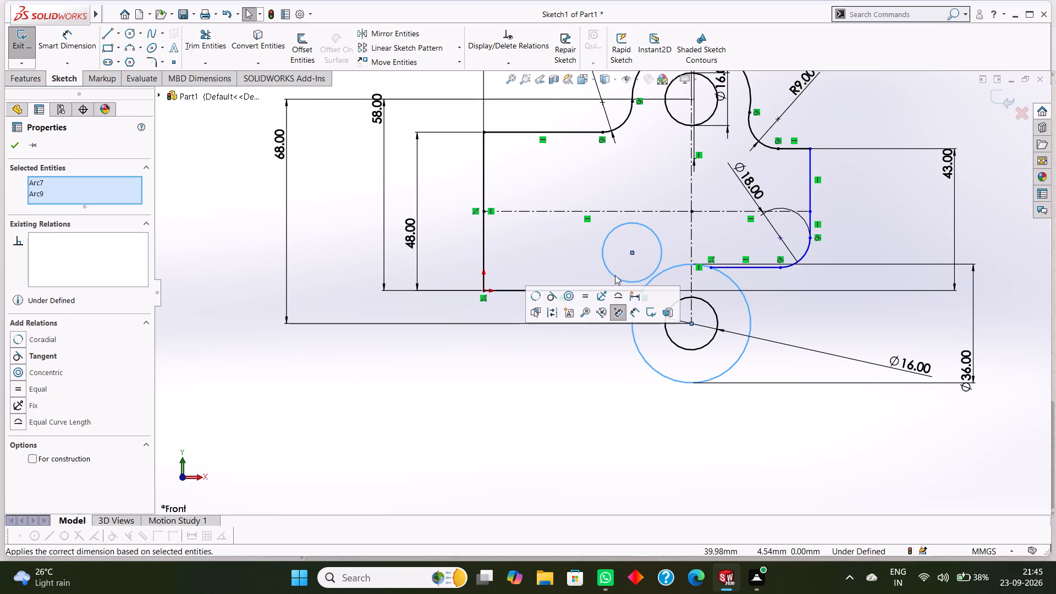
{"action": "key", "text": "Escape"}
{"action": "key", "text": "Escape"}
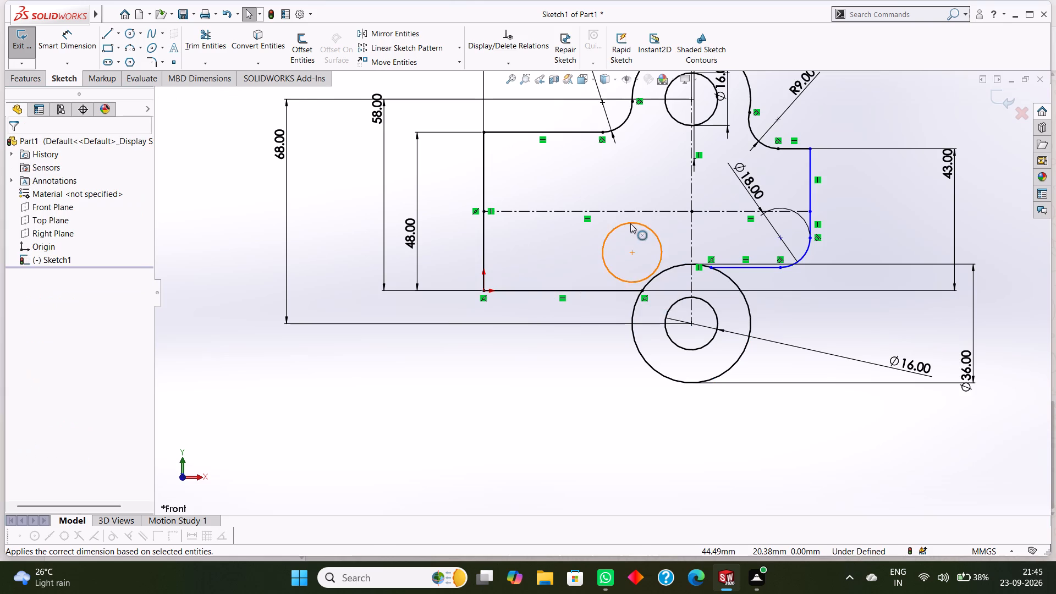
Delete the unconstrained 9 mm radius circle above the bottom line, inside the profile.
{"action": "right_click", "coordinate": [630, 223]}
{"action": "left_click", "coordinate": [675, 388]}
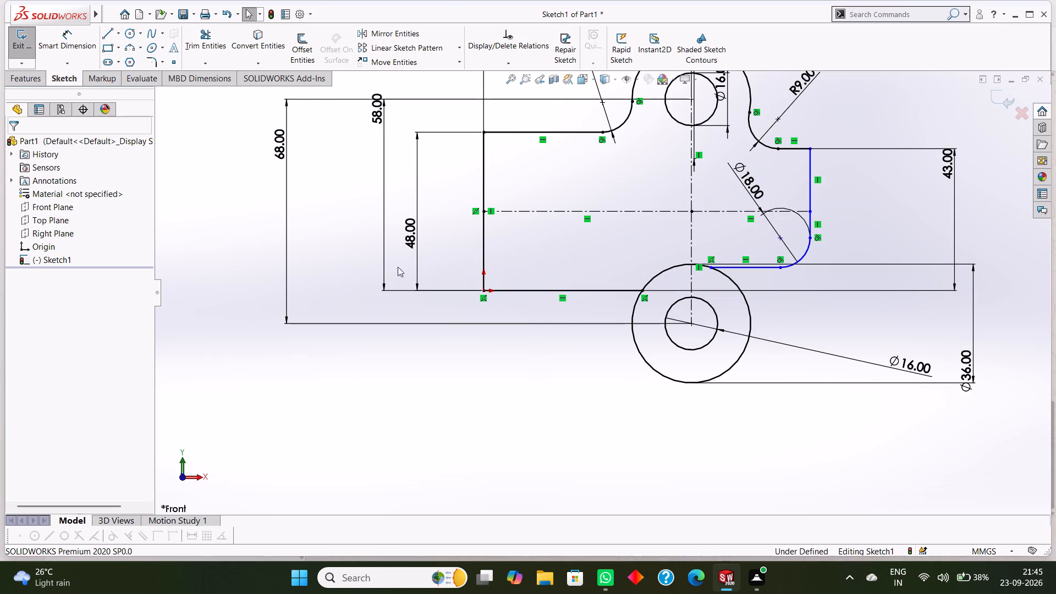
Sketch a circle with a 9 mm radius below the profile's bottom horizontal line, to the left of the lower boss.
{"action": "left_click", "coordinate": [130, 31]}
{"action": "scroll", "coordinate": [555, 334], "scroll_direction": "down", "scroll_amount": 3}
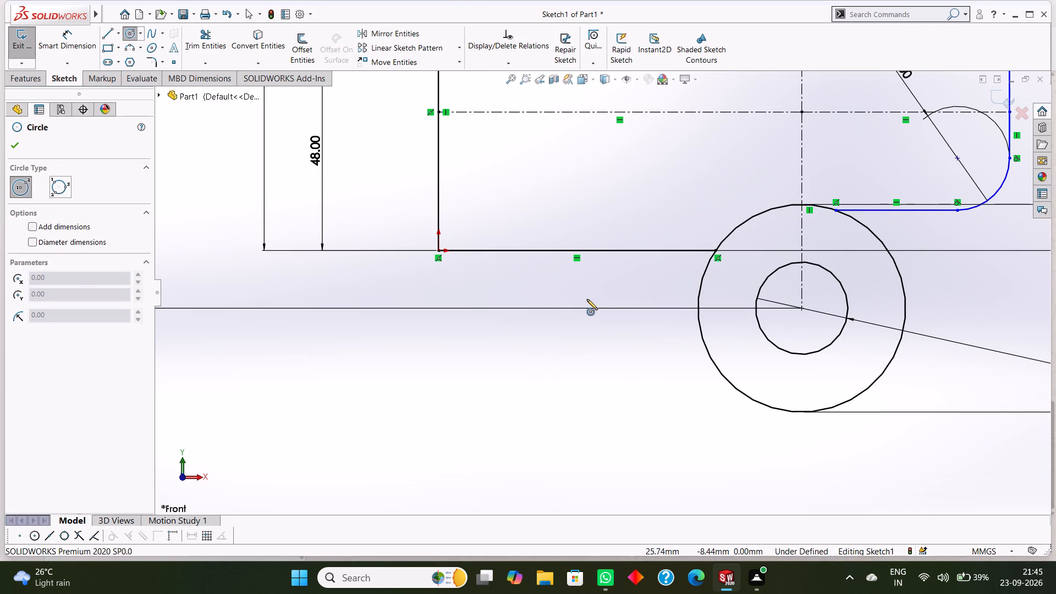
{"action": "left_click", "coordinate": [587, 299]}
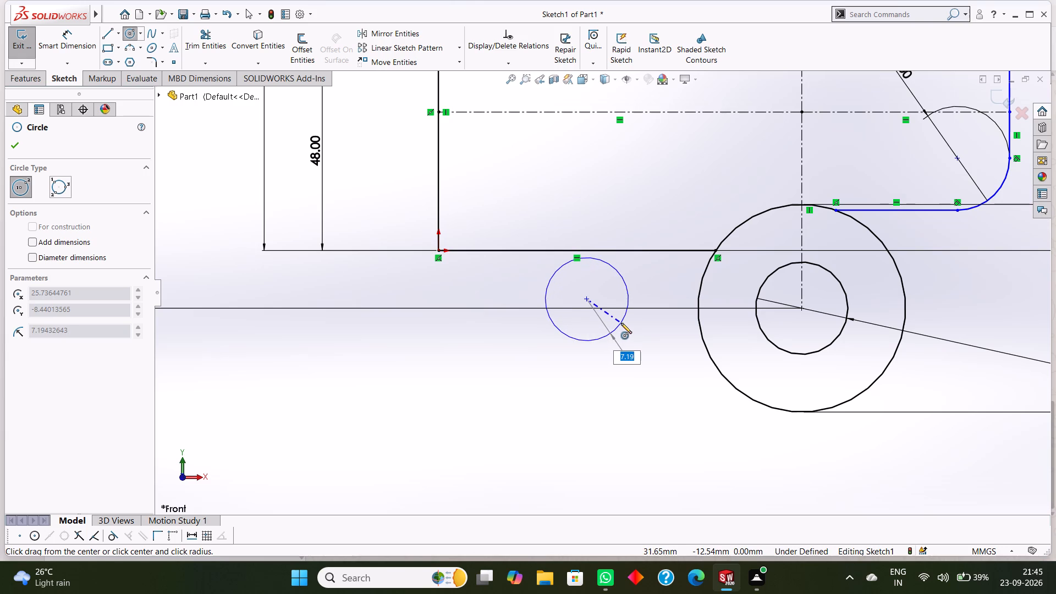
{"action": "key", "text": "9"}
{"action": "key", "text": "Return"}
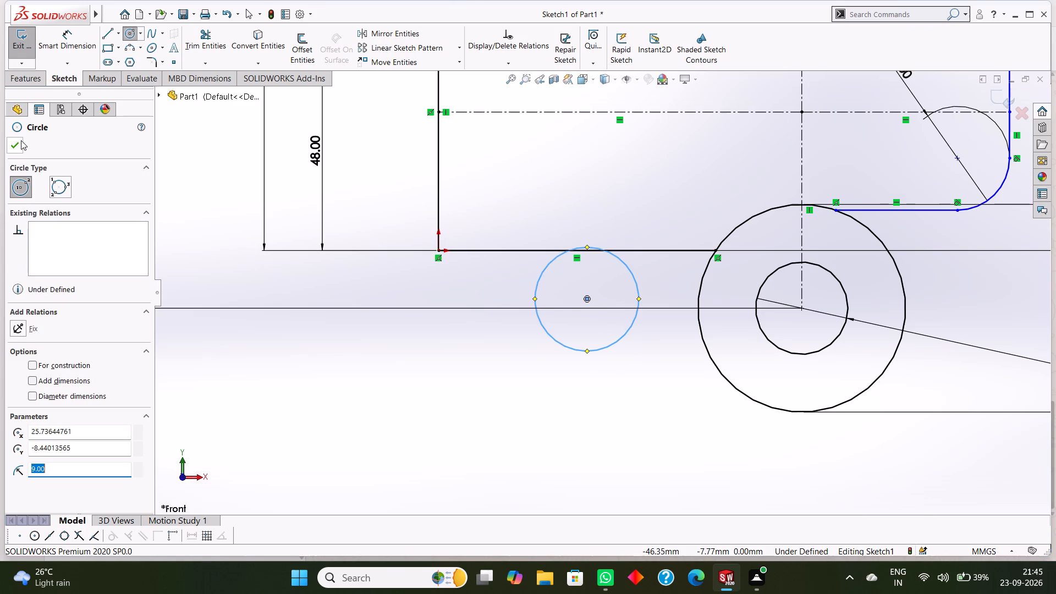
{"action": "left_click", "coordinate": [21, 140]}
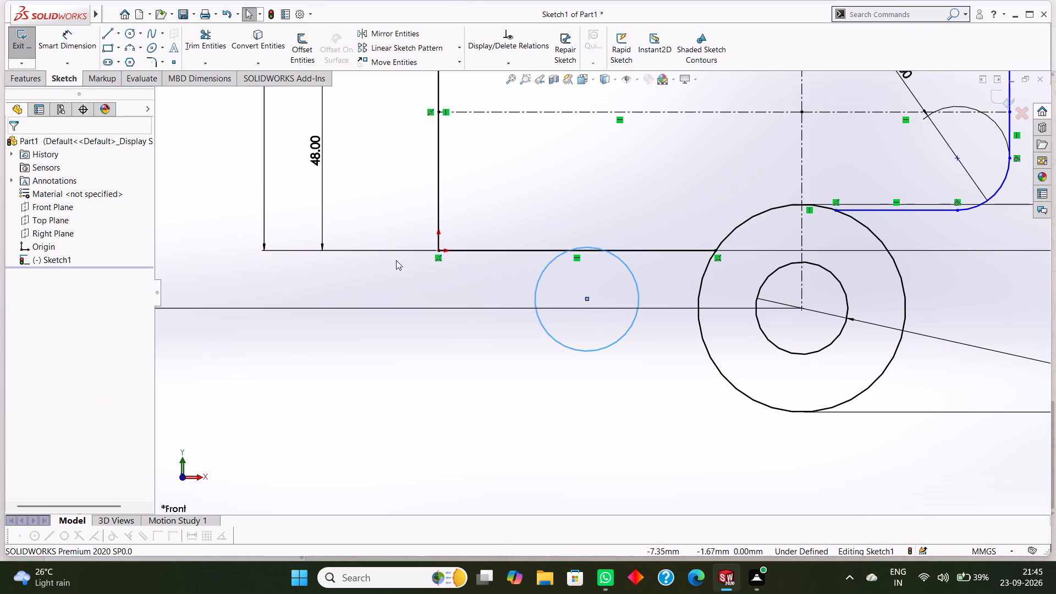
{"action": "key", "text": "Escape"}
{"action": "key", "text": "Escape"}
Make the new 9 mm radius circle tangent to the profile's bottom horizontal line.
{"action": "left_click", "coordinate": [587, 349]}
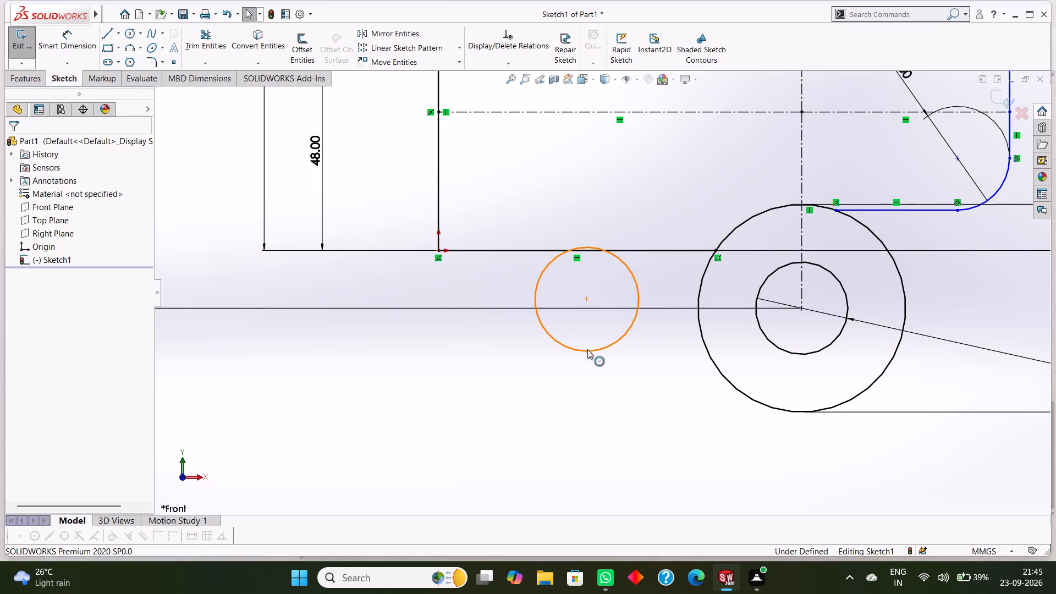
{"action": "left_click", "coordinate": [644, 249], "text": "ctrl"}
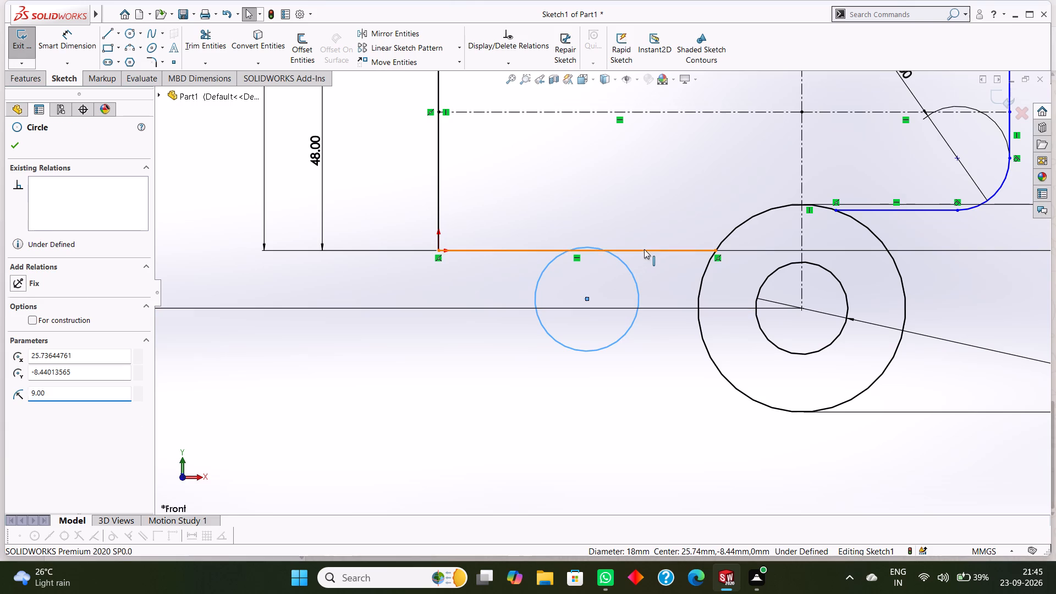
{"action": "left_click", "coordinate": [30, 342]}
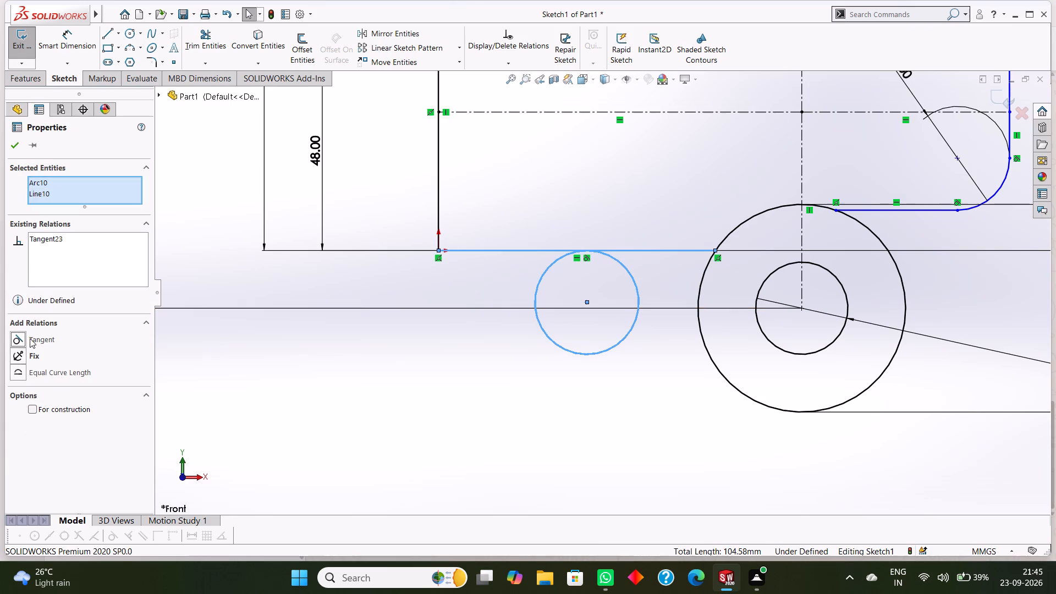
{"action": "left_click", "coordinate": [15, 148]}
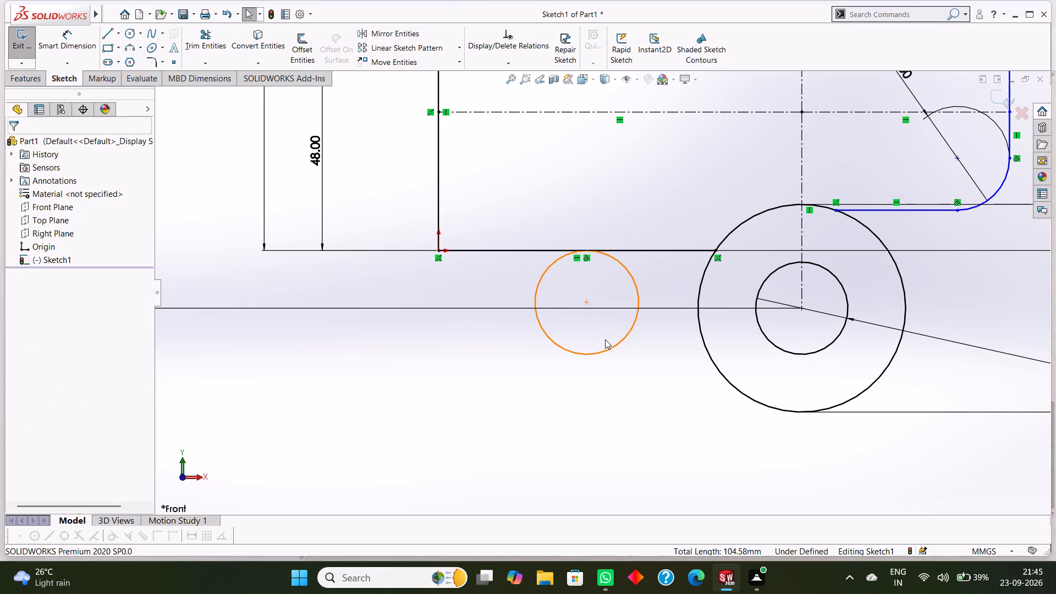
Make the 9 mm radius circle tangent to the lower boss's 36 mm outer circle.
{"action": "left_click", "coordinate": [614, 348]}
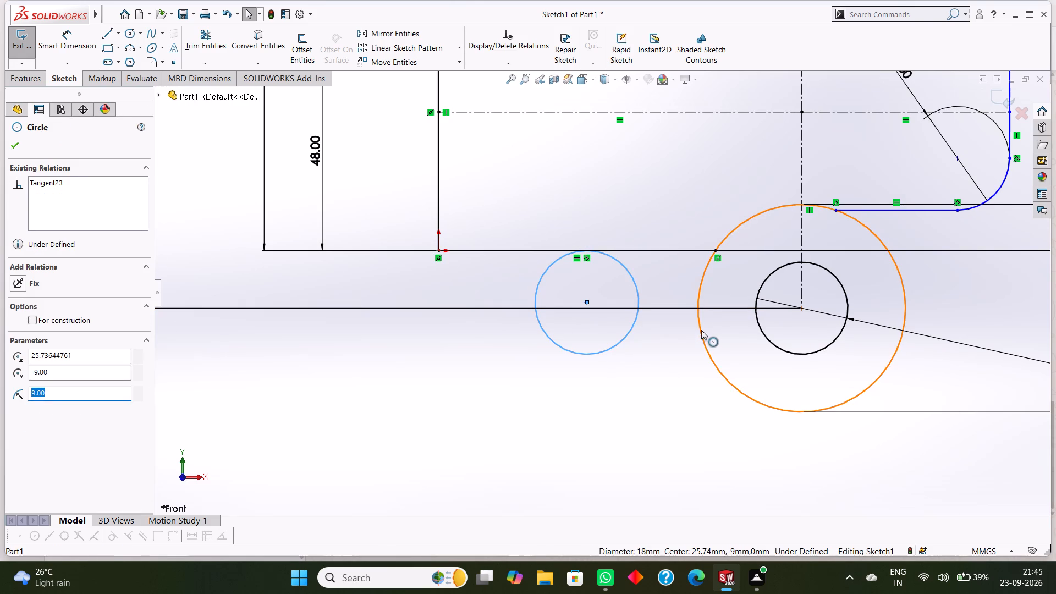
{"action": "left_click", "coordinate": [701, 330], "text": "ctrl"}
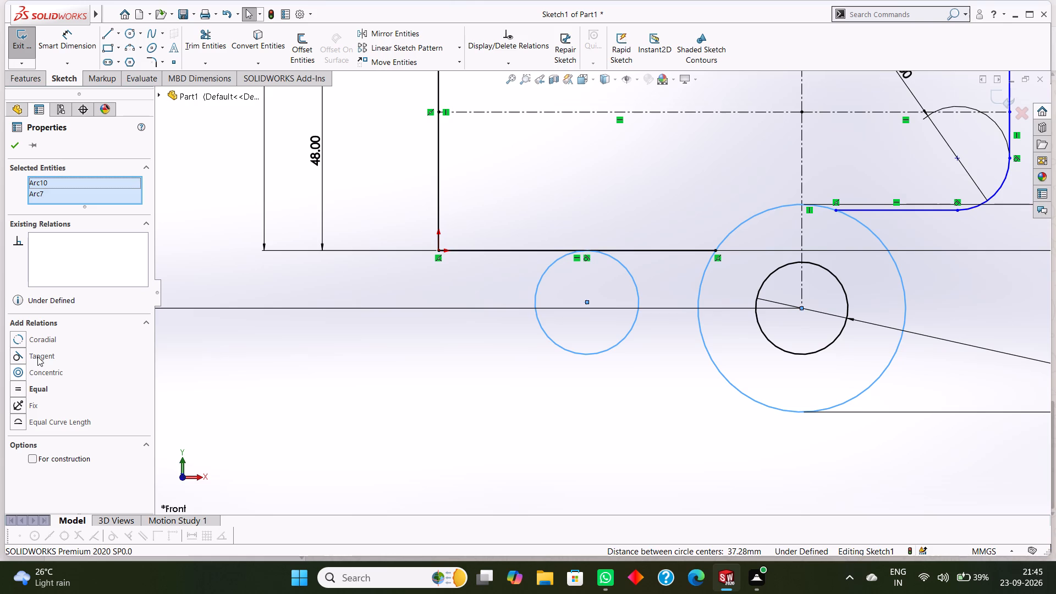
{"action": "left_click", "coordinate": [37, 356]}
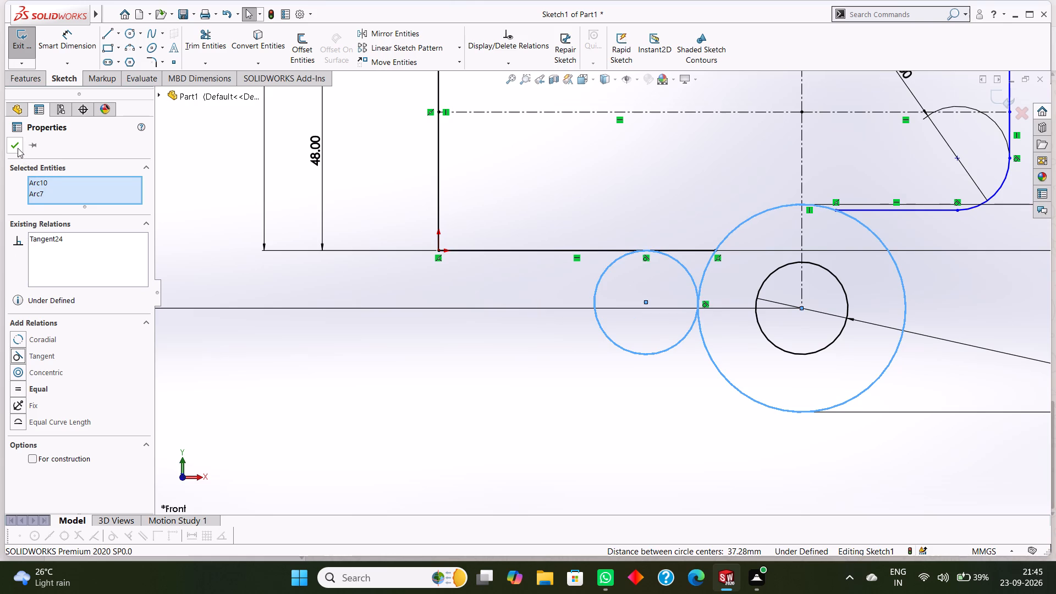
{"action": "left_click", "coordinate": [18, 148]}
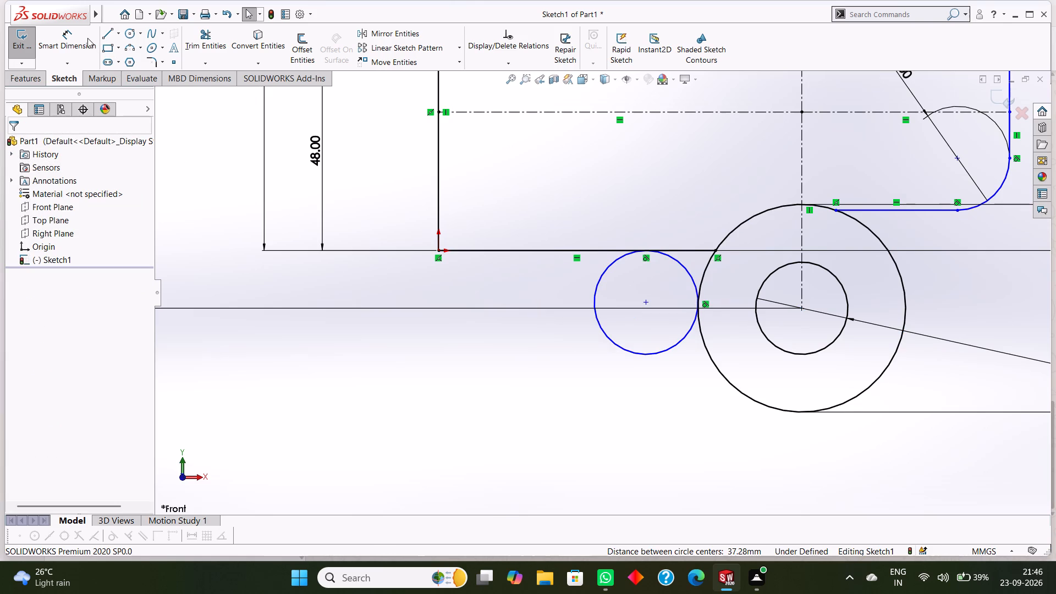
Dimension the tangent circle below the bottom line with an 18 mm diameter.
{"action": "left_click", "coordinate": [74, 36]}
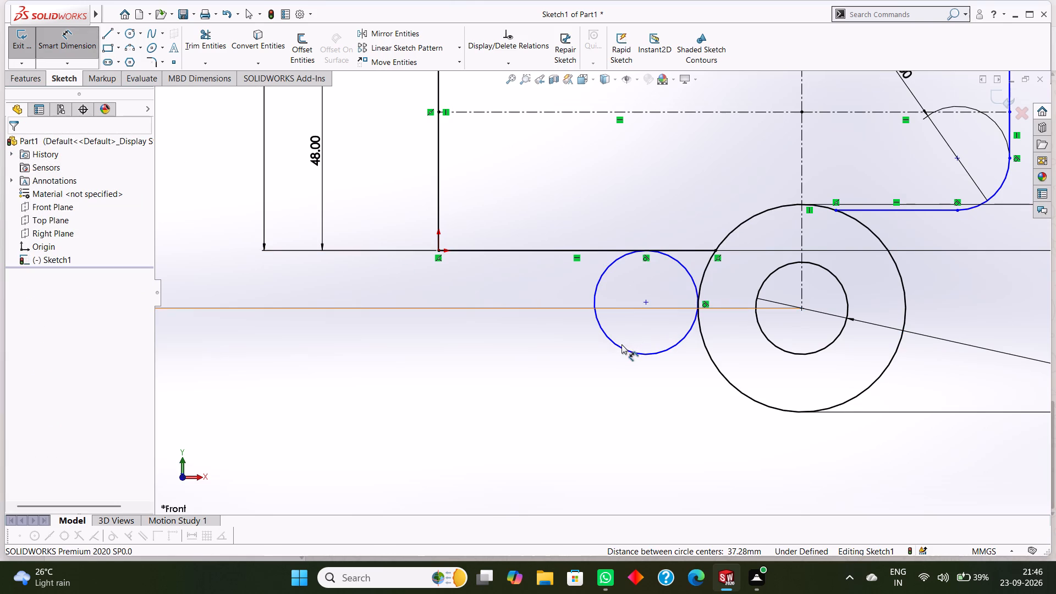
{"action": "left_click", "coordinate": [621, 350]}
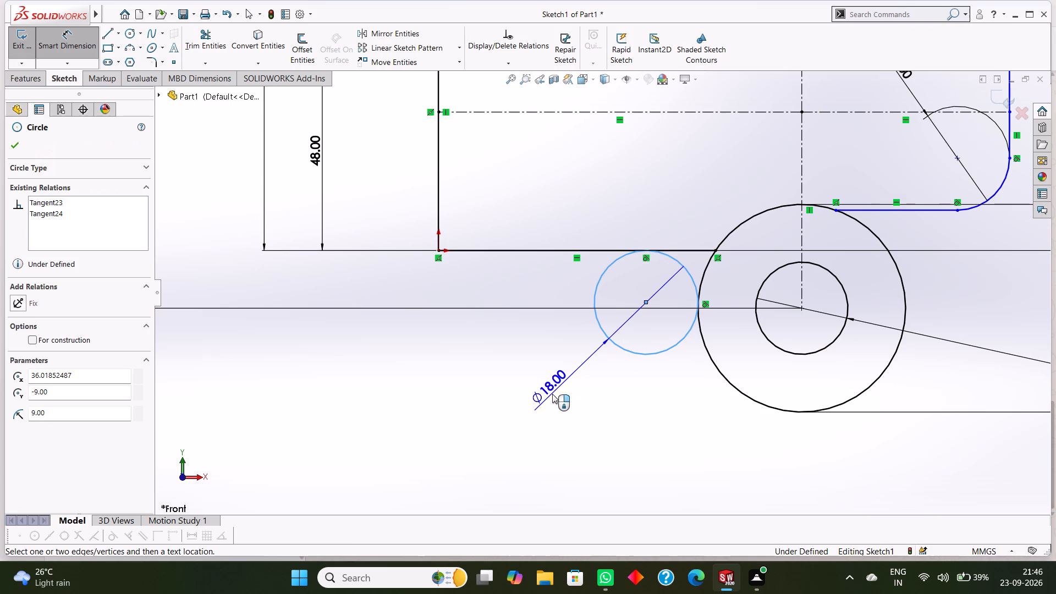
{"action": "left_click", "coordinate": [552, 394]}
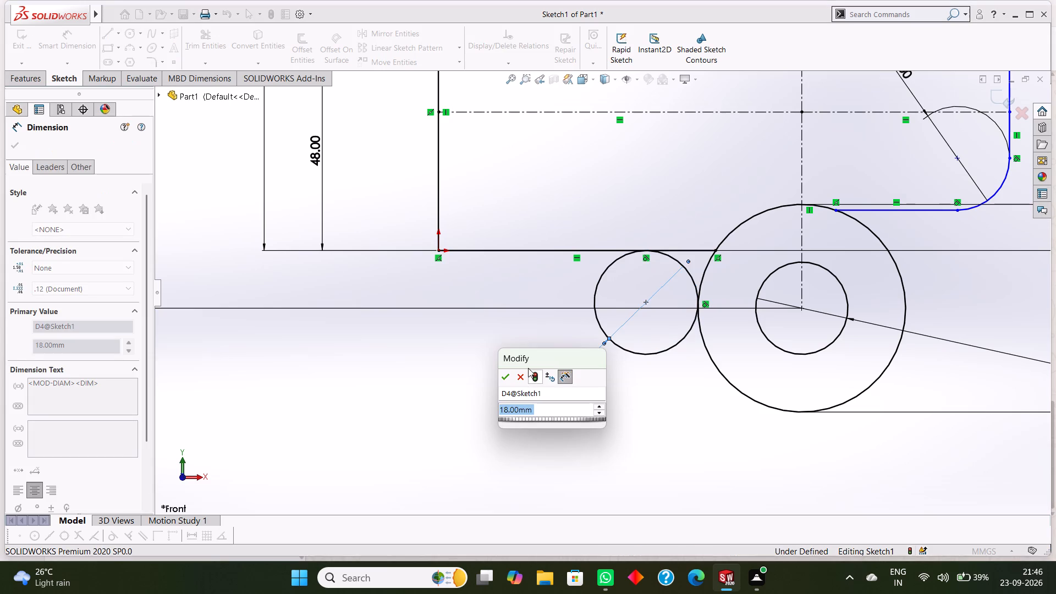
{"action": "left_click", "coordinate": [504, 376]}
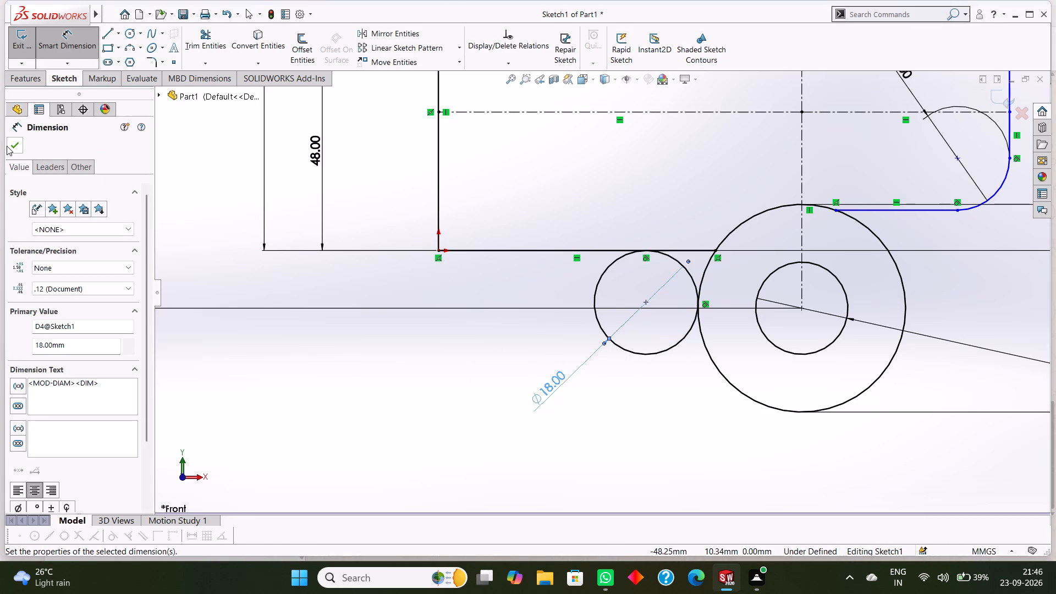
{"action": "left_click", "coordinate": [7, 146]}
Trim the 18 mm circle and the bottom line's end, leaving only the tangent arc from that line to the lower boss.
{"action": "left_click", "coordinate": [210, 43]}
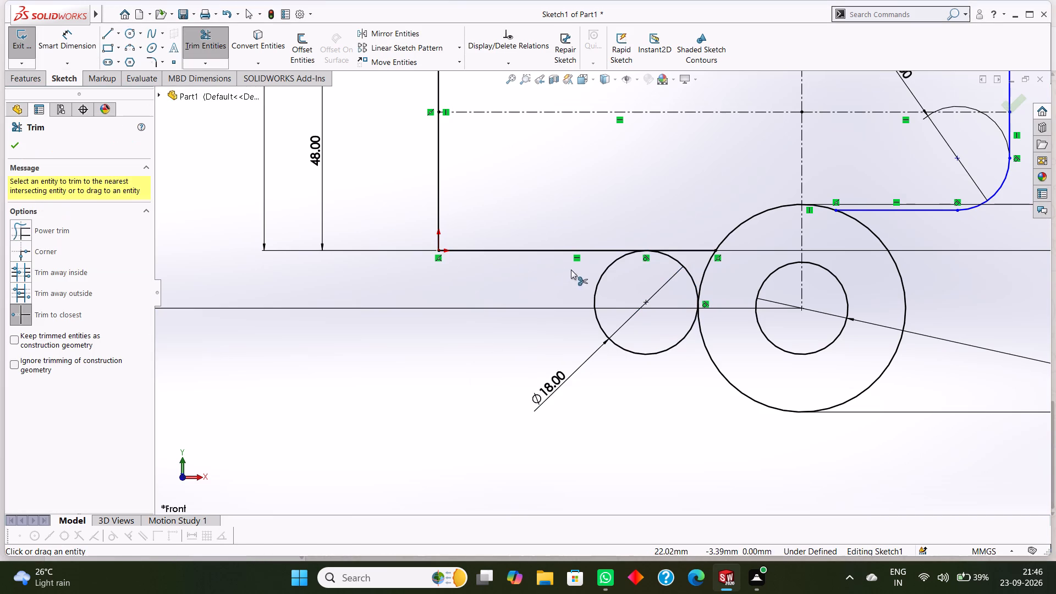
{"action": "left_click", "coordinate": [601, 274]}
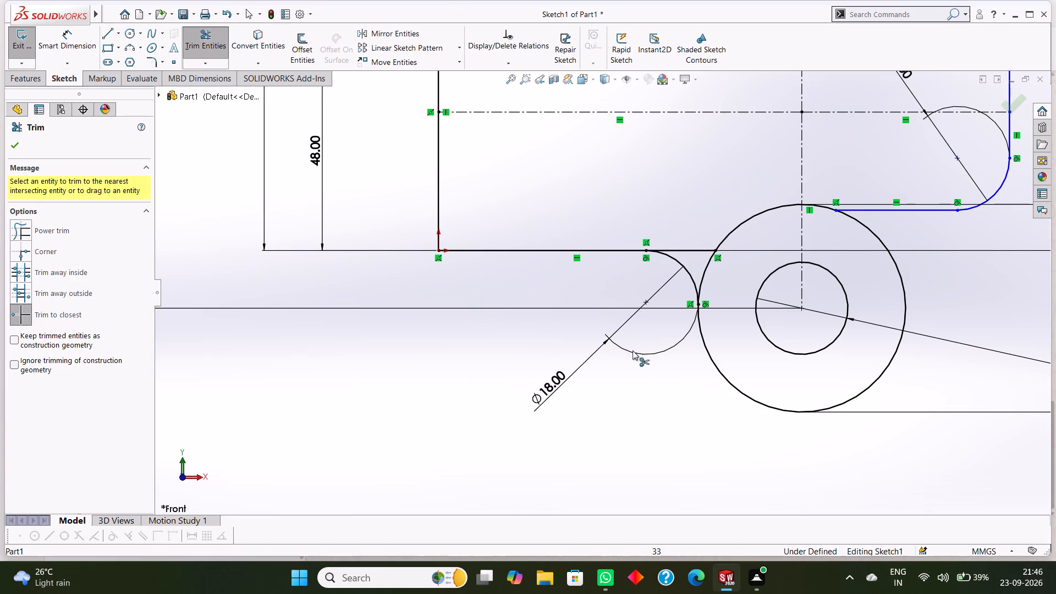
{"action": "left_click", "coordinate": [691, 251]}
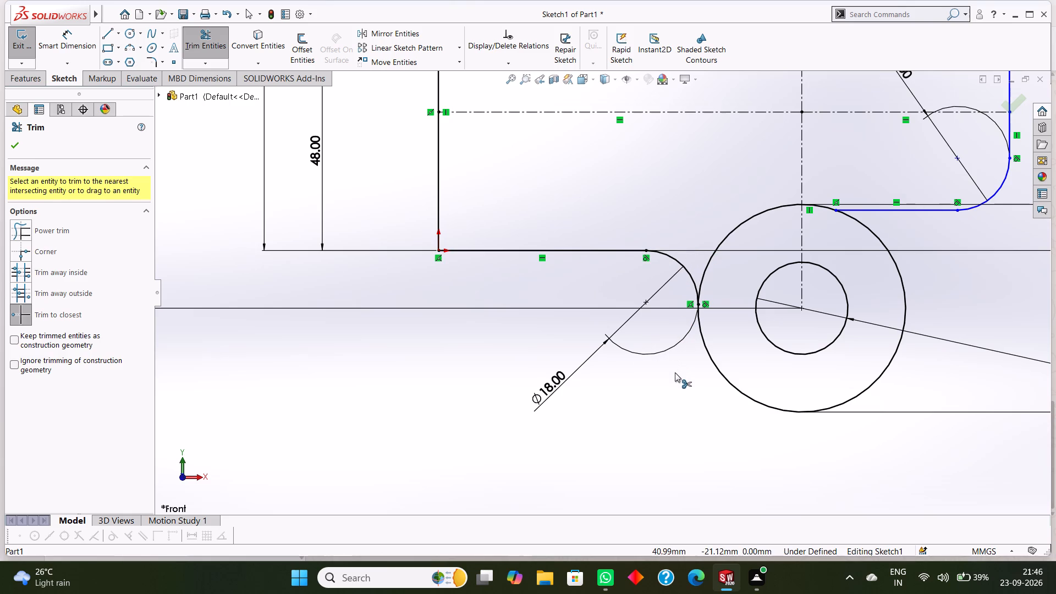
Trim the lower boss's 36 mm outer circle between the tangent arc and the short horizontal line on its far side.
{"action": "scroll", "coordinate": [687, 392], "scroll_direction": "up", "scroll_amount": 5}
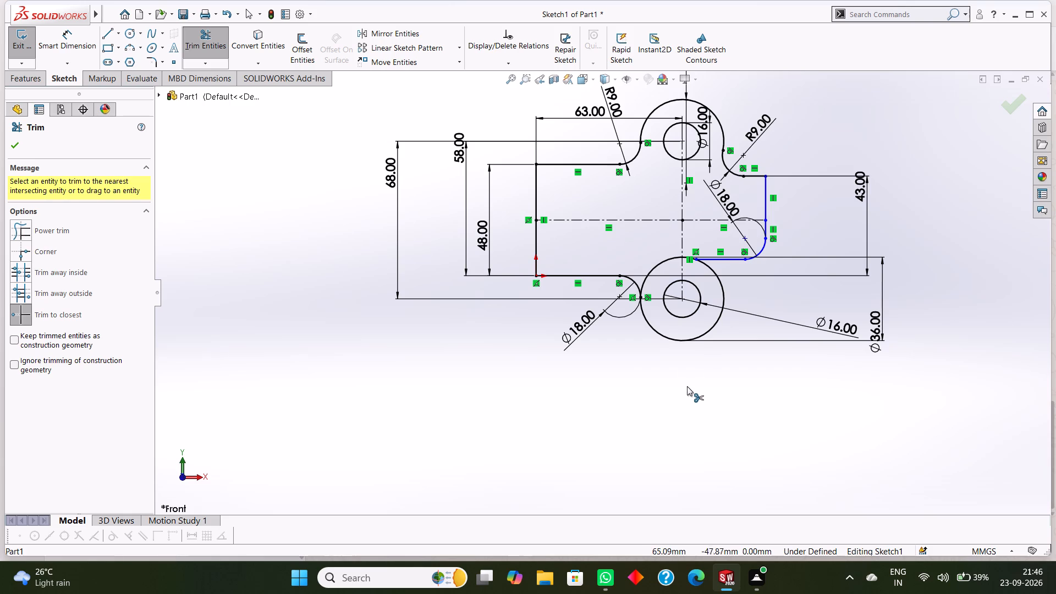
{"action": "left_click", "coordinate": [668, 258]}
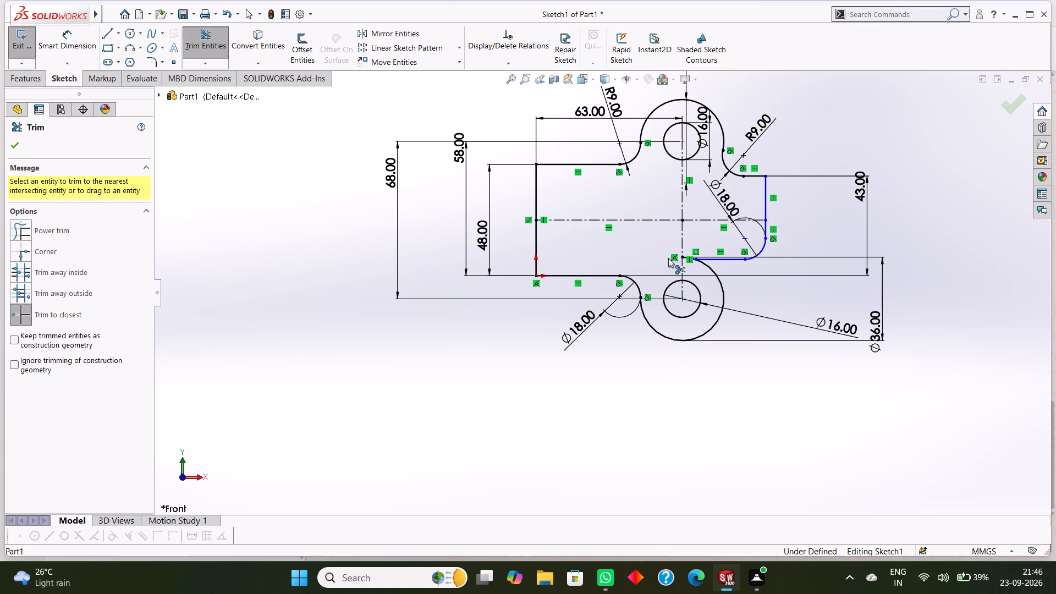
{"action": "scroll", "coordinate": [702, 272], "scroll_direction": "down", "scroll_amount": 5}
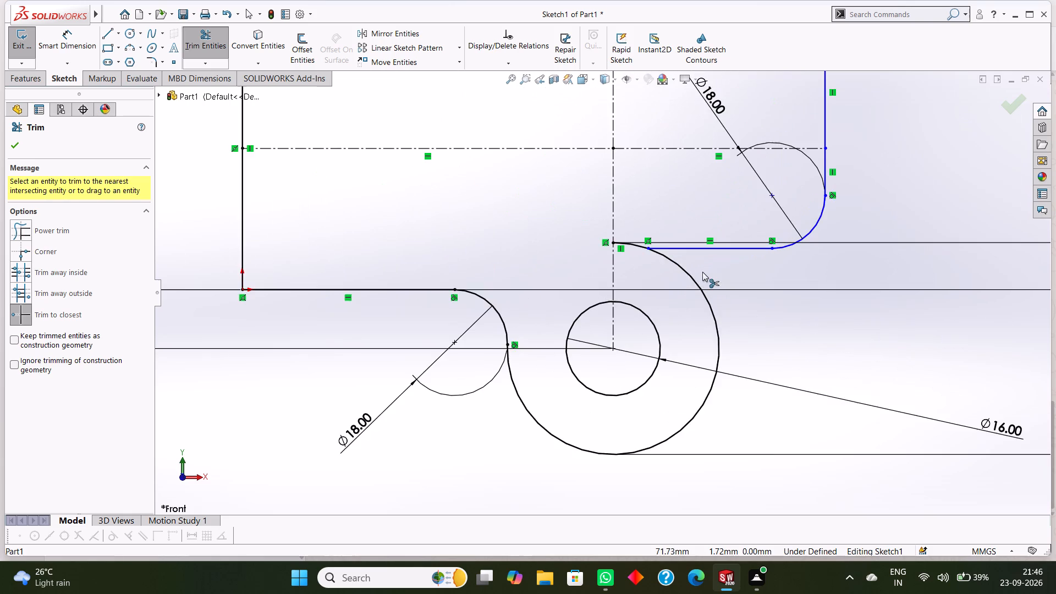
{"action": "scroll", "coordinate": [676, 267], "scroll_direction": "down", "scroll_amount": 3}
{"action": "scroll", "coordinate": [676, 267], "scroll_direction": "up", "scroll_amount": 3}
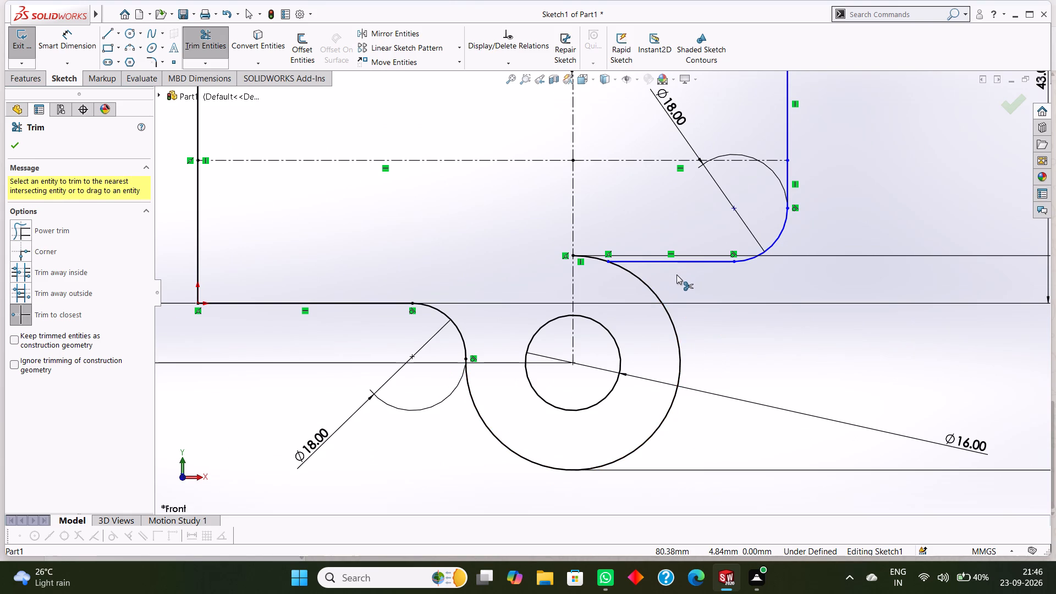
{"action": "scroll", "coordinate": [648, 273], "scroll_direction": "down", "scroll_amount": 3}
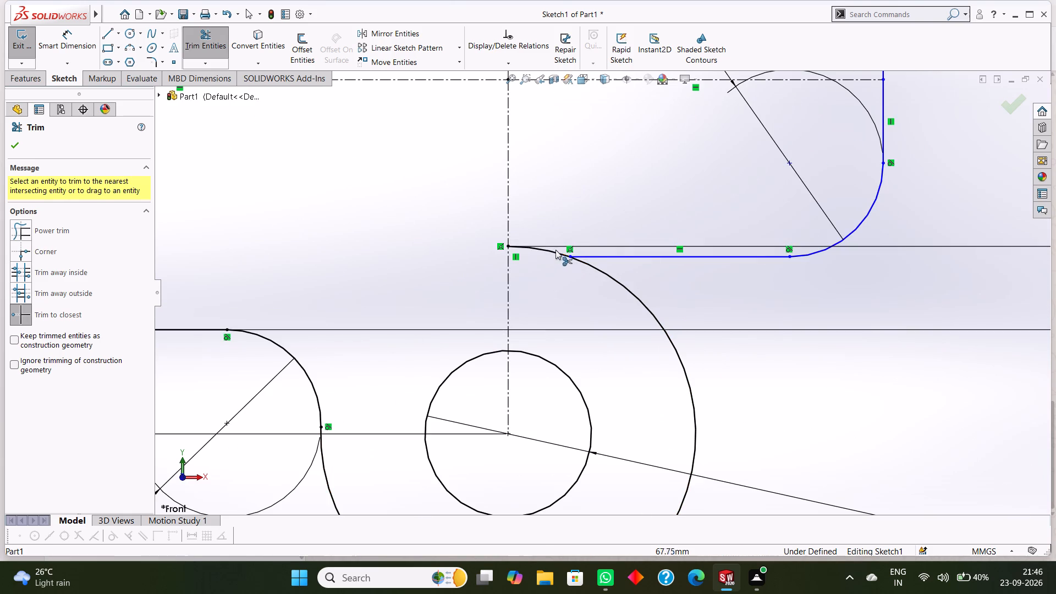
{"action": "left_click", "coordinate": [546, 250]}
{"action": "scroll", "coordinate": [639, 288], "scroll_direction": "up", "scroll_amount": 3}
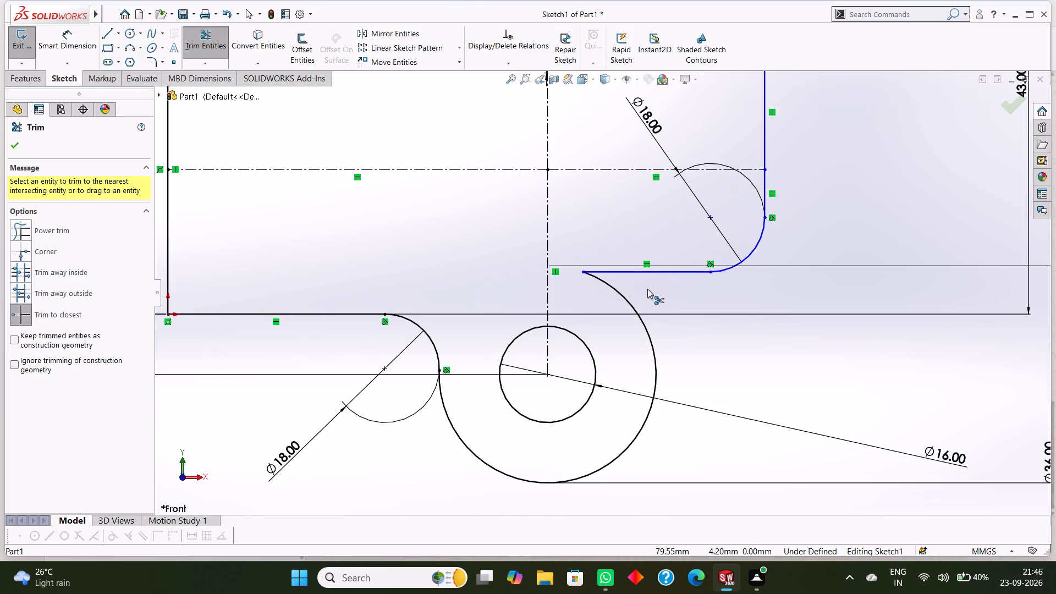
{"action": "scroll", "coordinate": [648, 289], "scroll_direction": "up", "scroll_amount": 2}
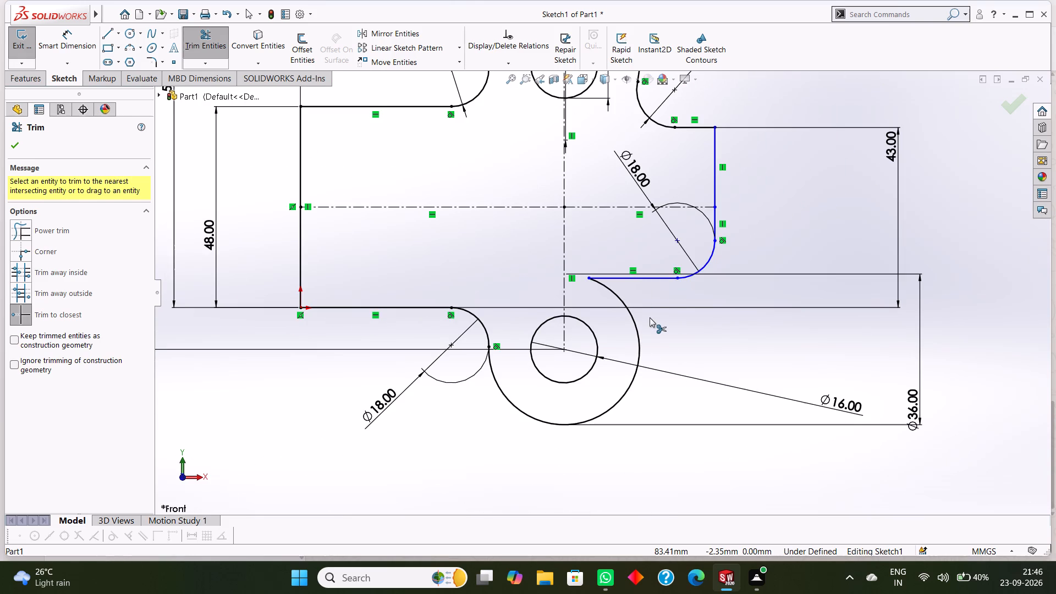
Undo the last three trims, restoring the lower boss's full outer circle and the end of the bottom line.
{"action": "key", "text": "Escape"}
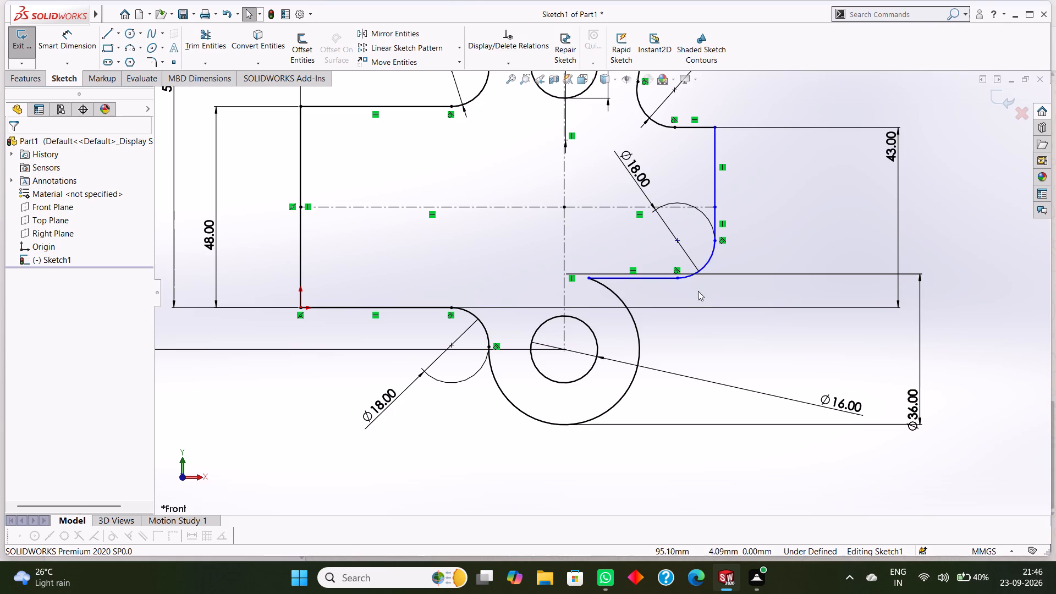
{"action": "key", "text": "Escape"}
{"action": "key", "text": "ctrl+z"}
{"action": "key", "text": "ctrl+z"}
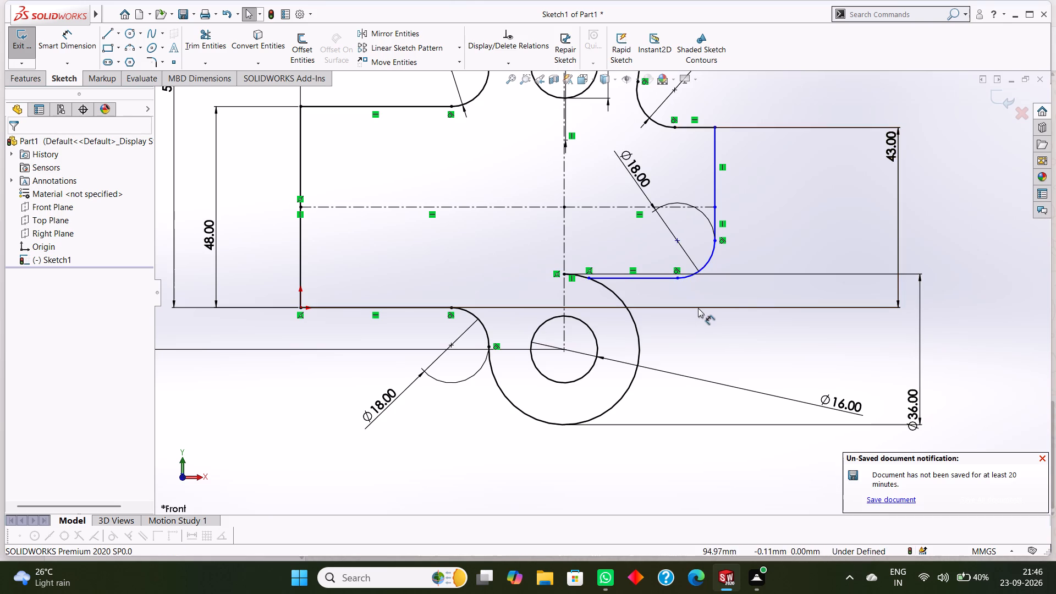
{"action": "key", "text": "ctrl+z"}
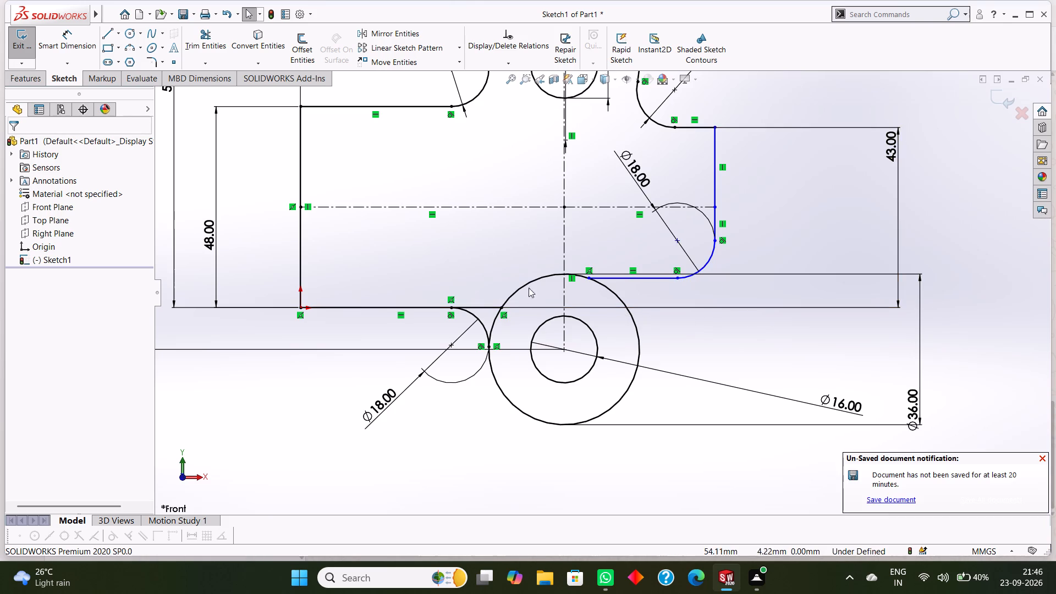
Delete the 18 mm corner arc, its adjoining short horizontal line and the vertical segment below the horizontal centerline.
{"action": "scroll", "coordinate": [703, 243], "scroll_direction": "down", "scroll_amount": 2}
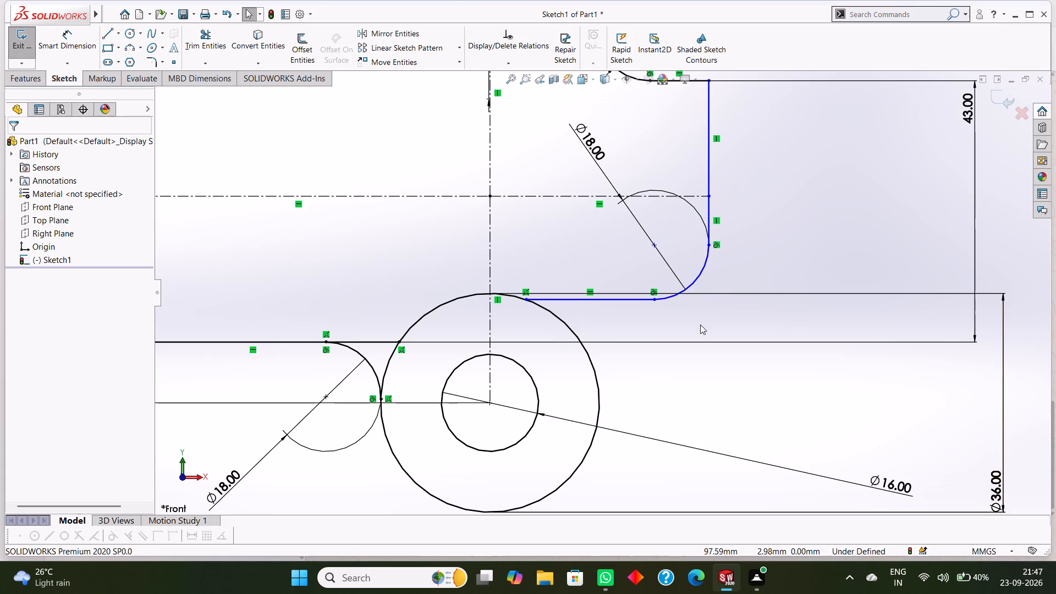
{"action": "right_click", "coordinate": [698, 277]}
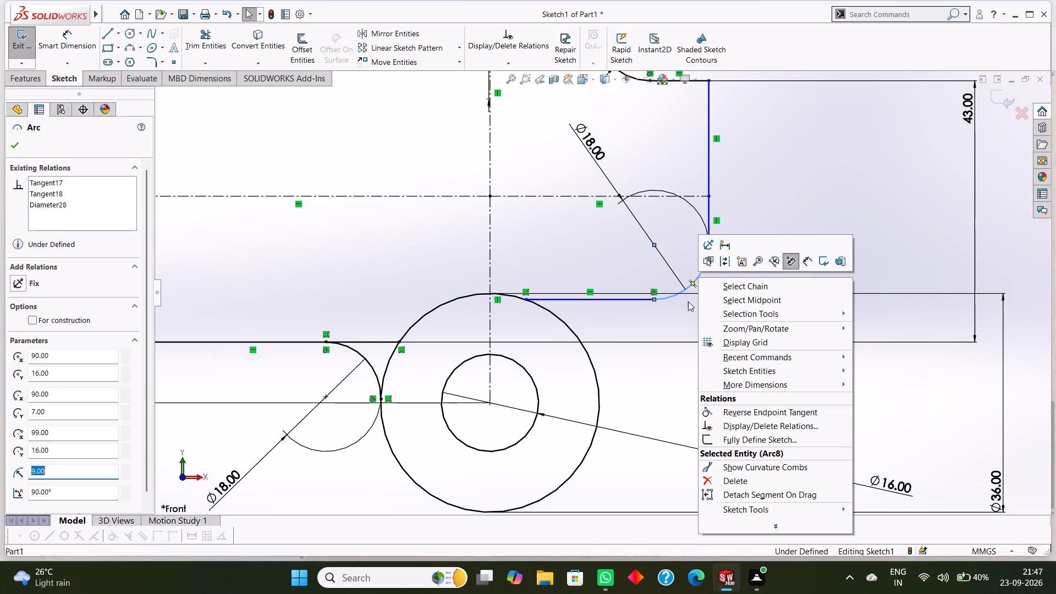
{"action": "left_click", "coordinate": [734, 481]}
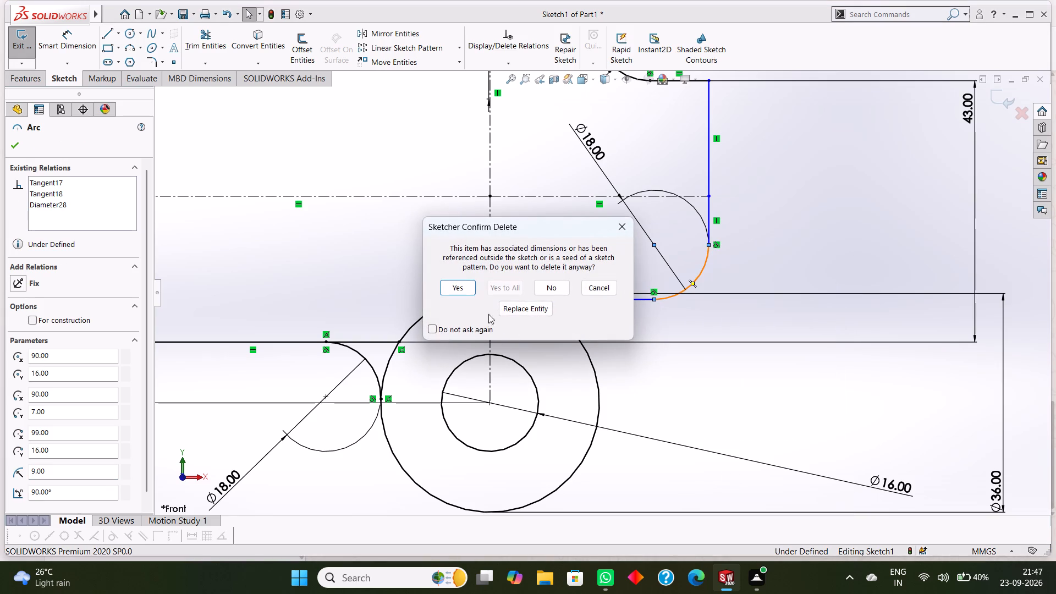
{"action": "left_click", "coordinate": [468, 288]}
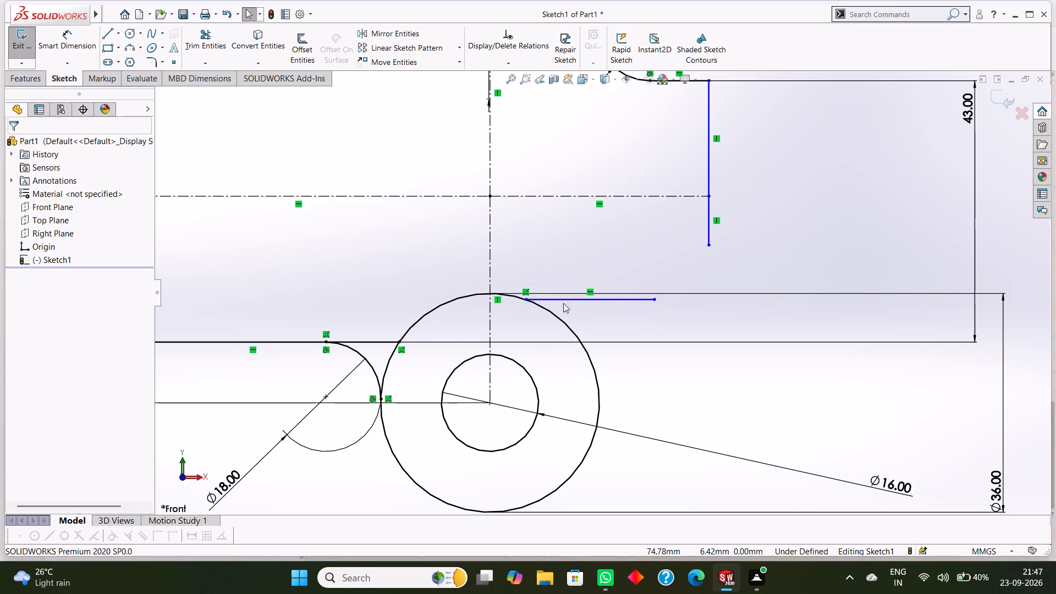
{"action": "right_click", "coordinate": [611, 300]}
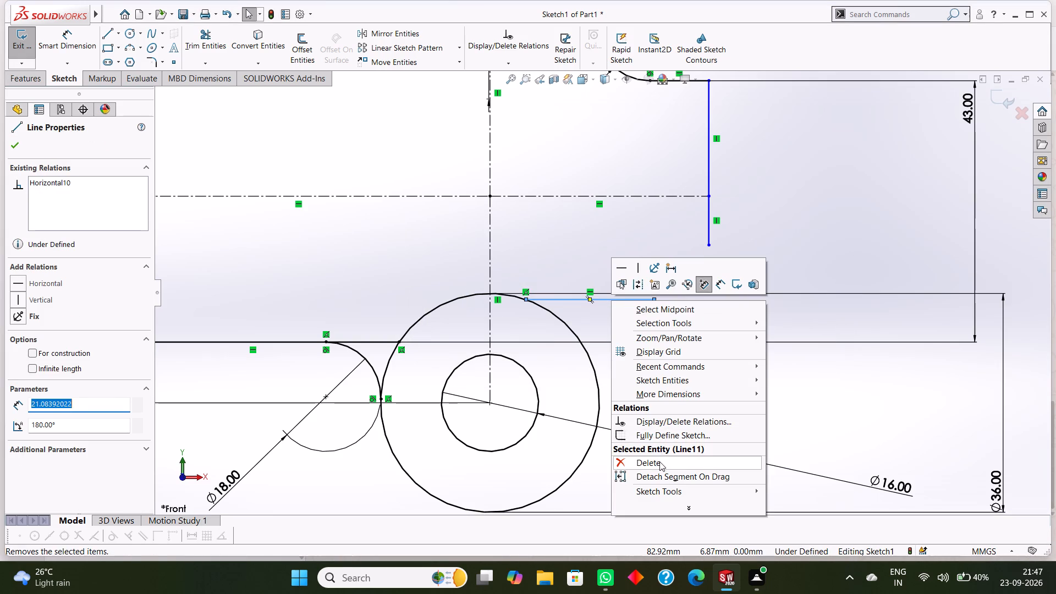
{"action": "left_click", "coordinate": [660, 461]}
{"action": "scroll", "coordinate": [641, 399], "scroll_direction": "up", "scroll_amount": 2}
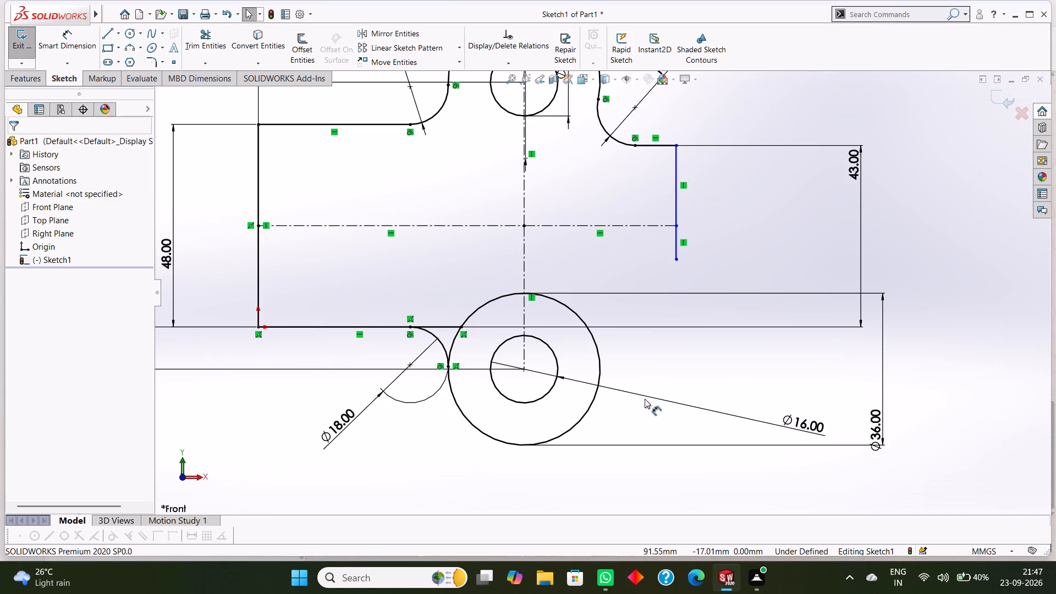
{"action": "right_click", "coordinate": [675, 241]}
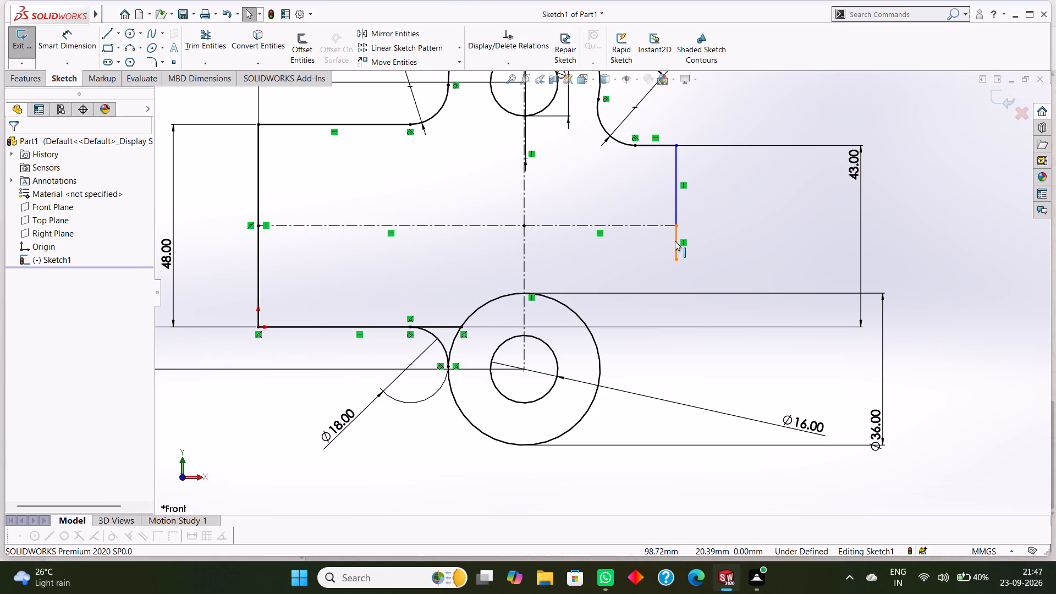
{"action": "left_click", "coordinate": [711, 417]}
Draw a vertical line downward from the horizontal centerline's right end, entering 18 mm for its length.
{"action": "left_click", "coordinate": [111, 34]}
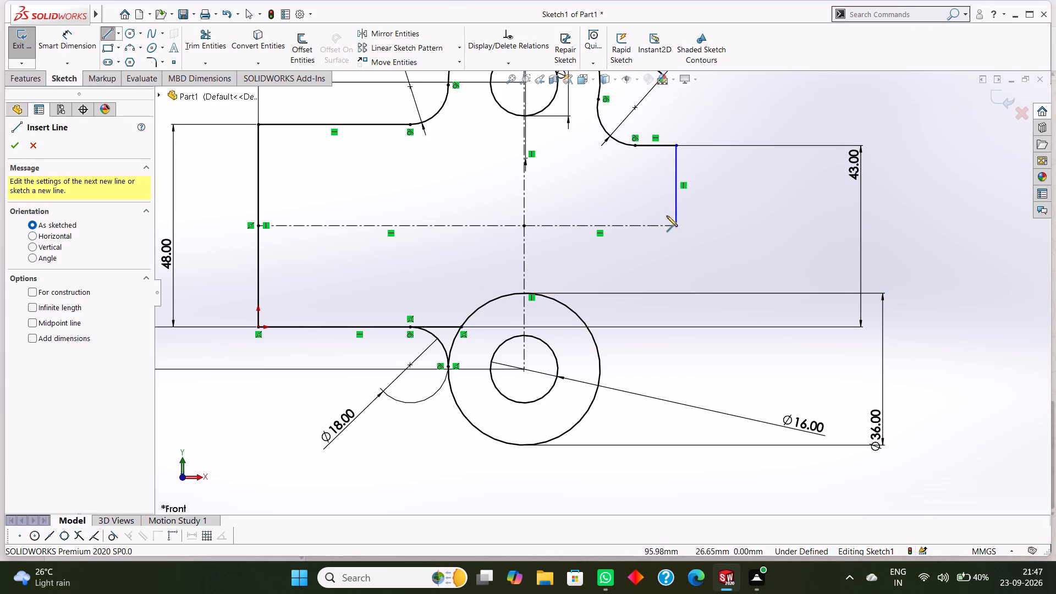
{"action": "left_click", "coordinate": [678, 224]}
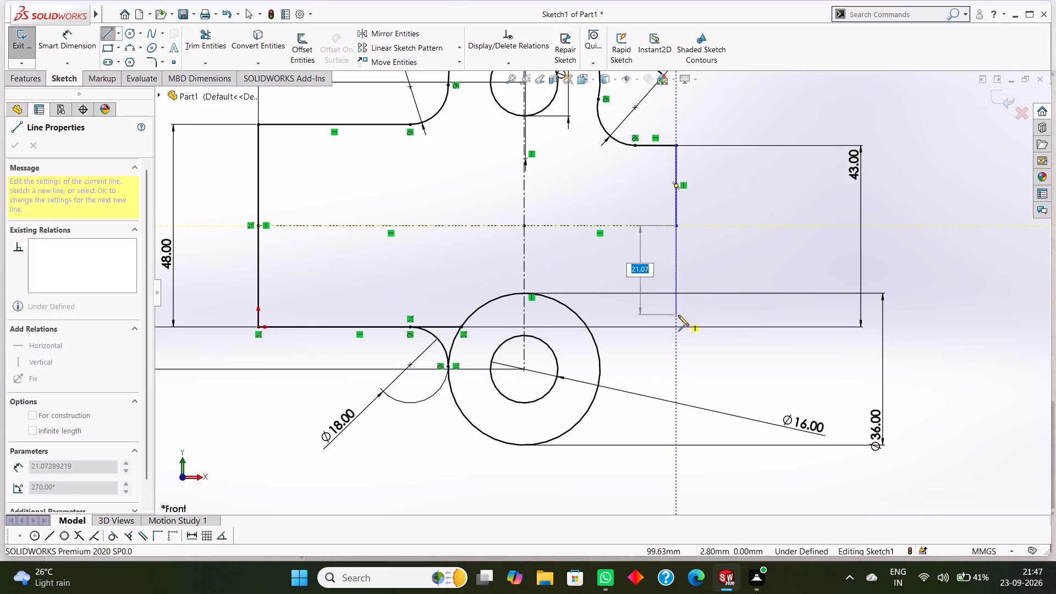
{"action": "type", "text": "18"}
{"action": "key", "text": "Return"}
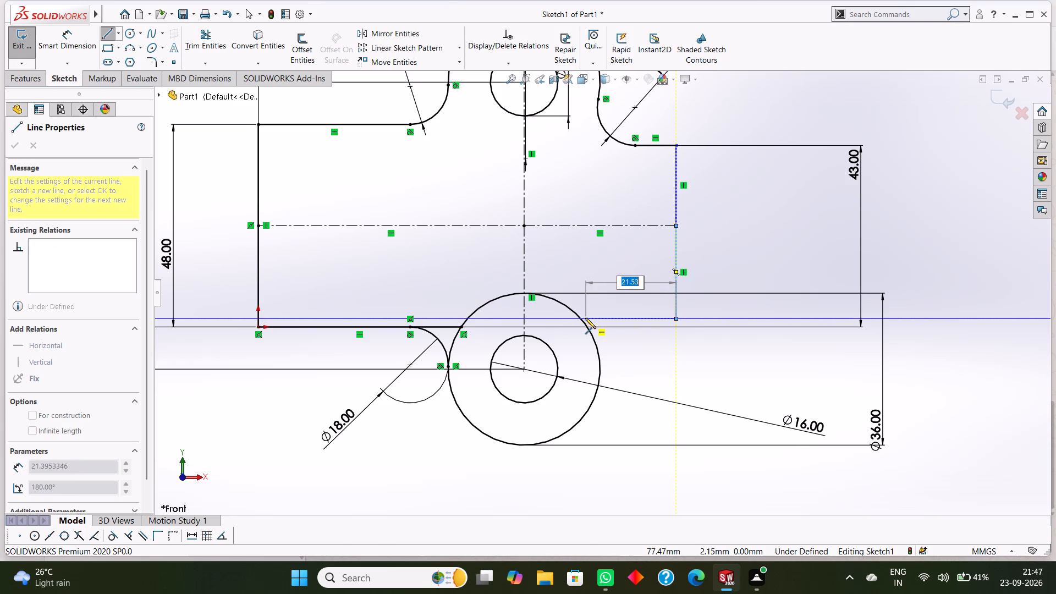
{"action": "right_click", "coordinate": [677, 358]}
{"action": "left_click", "coordinate": [701, 364]}
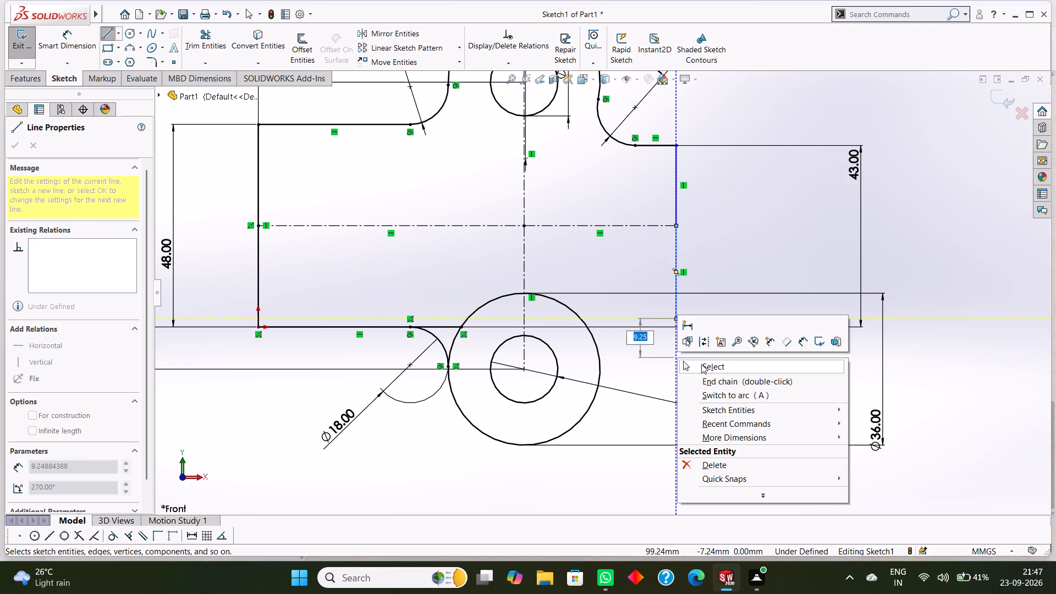
Draw a horizontal line about 22.6 mm long from the new vertical line's lower end to the lower boss's outer circle.
{"action": "scroll", "coordinate": [626, 361], "scroll_direction": "down", "scroll_amount": 3}
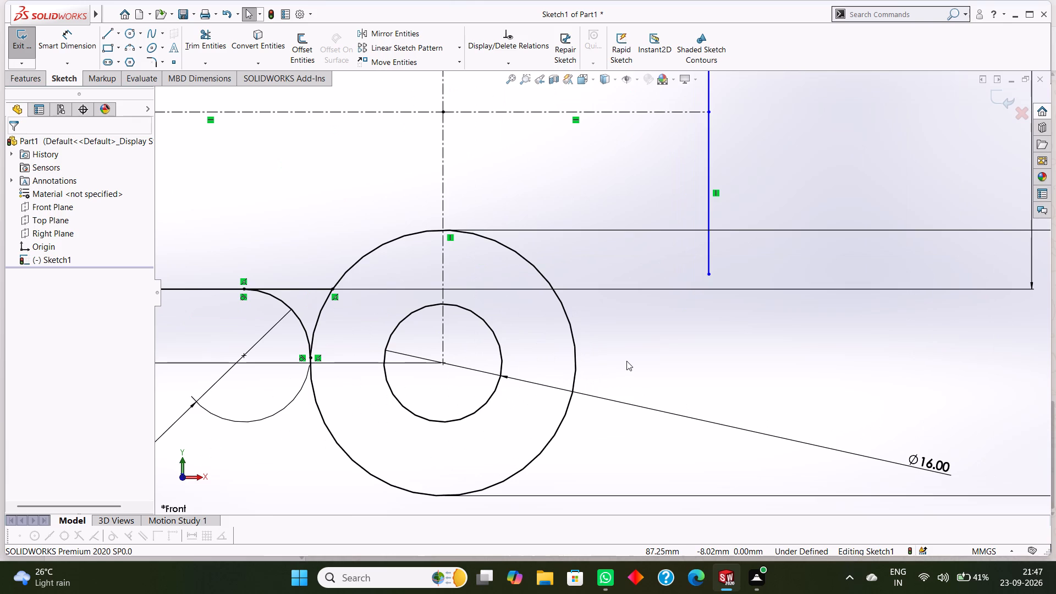
{"action": "scroll", "coordinate": [626, 361], "scroll_direction": "up", "scroll_amount": 4}
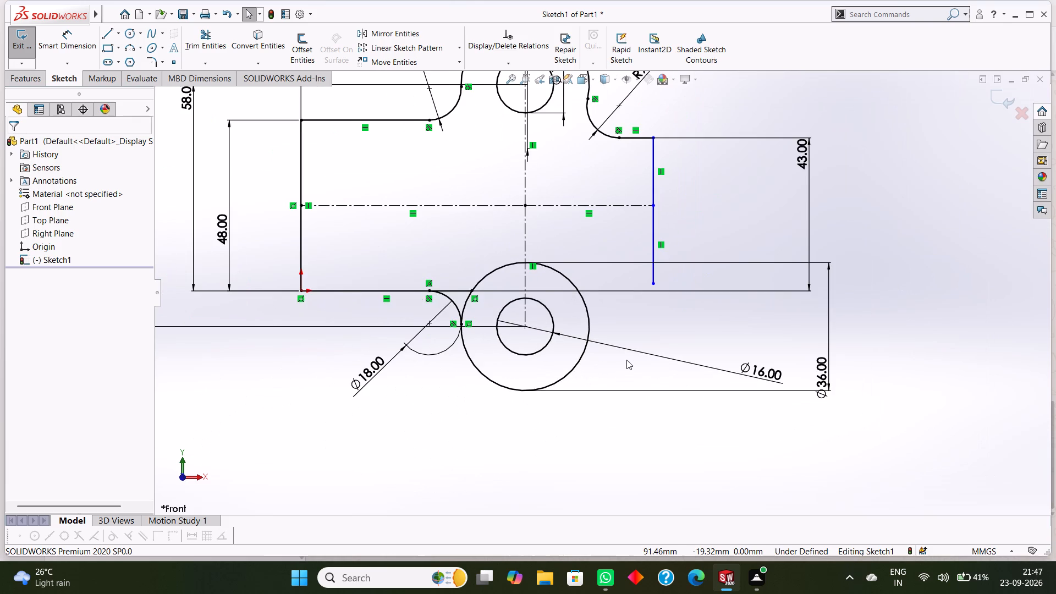
{"action": "scroll", "coordinate": [626, 359], "scroll_direction": "up", "scroll_amount": 1}
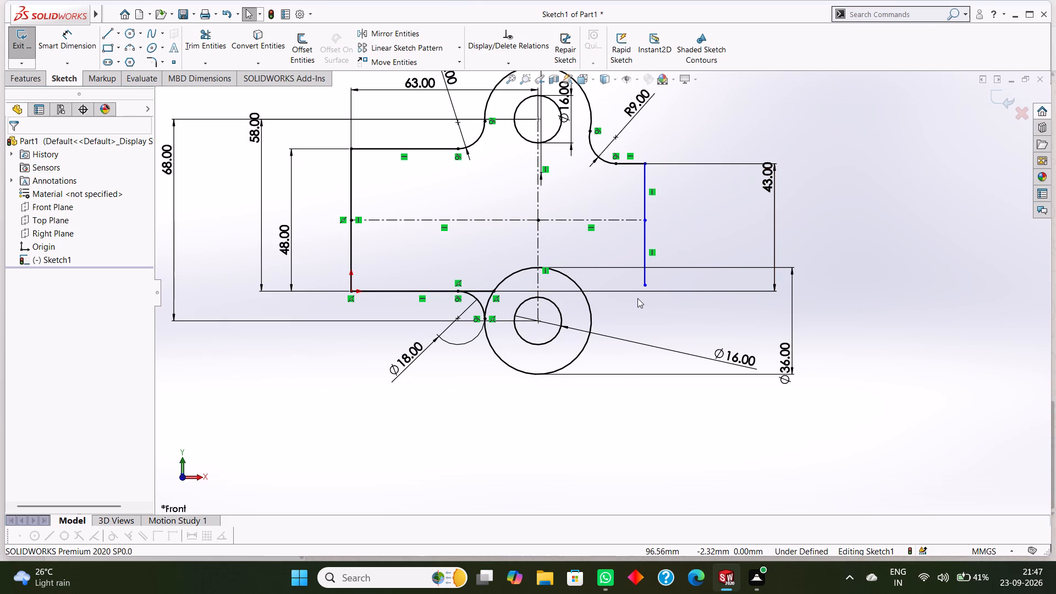
{"action": "left_click", "coordinate": [108, 34]}
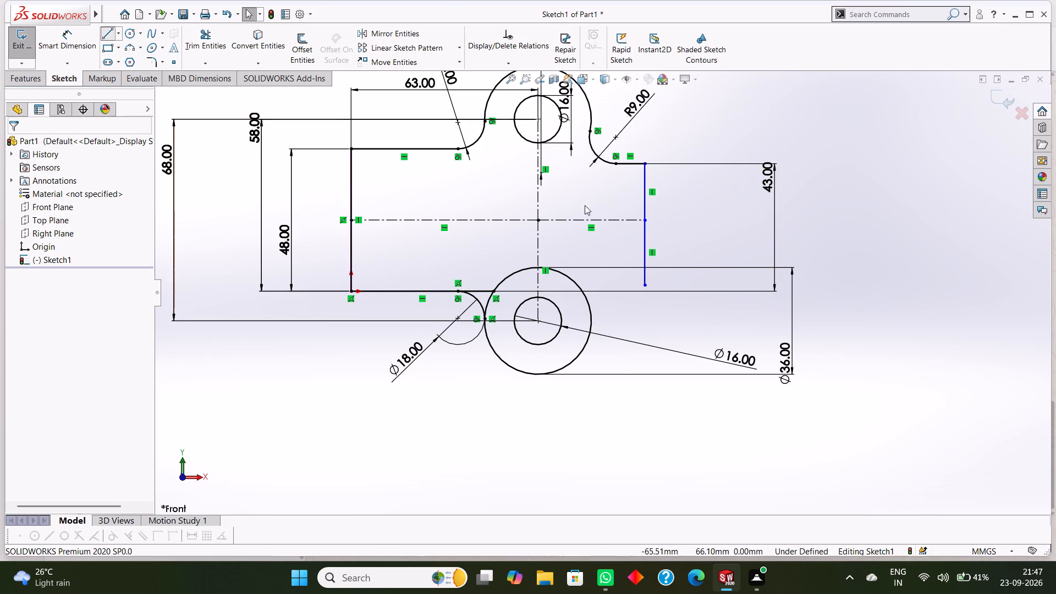
{"action": "left_click", "coordinate": [645, 288]}
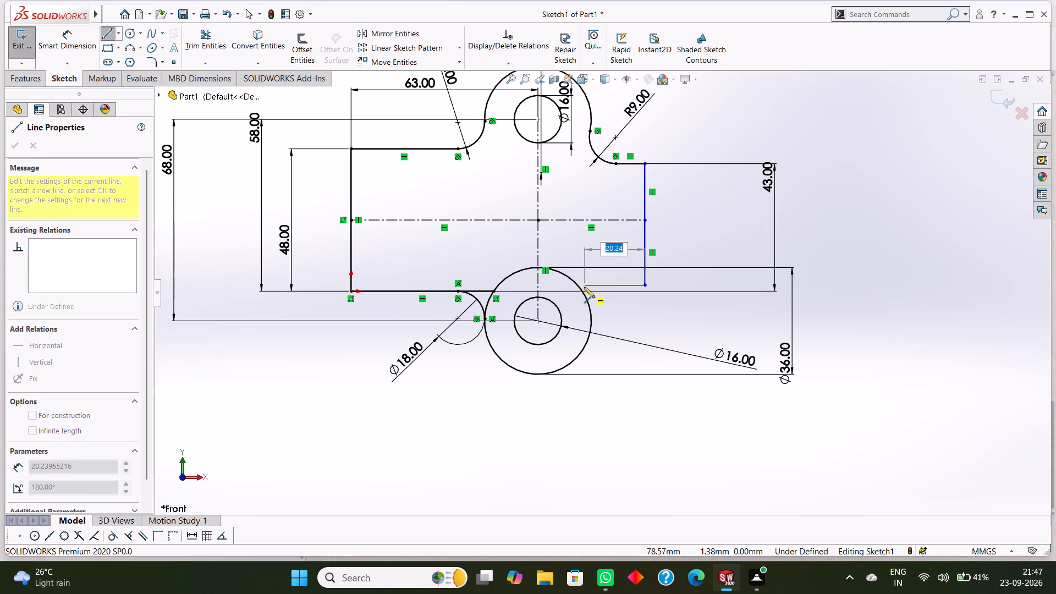
{"action": "left_click", "coordinate": [576, 284]}
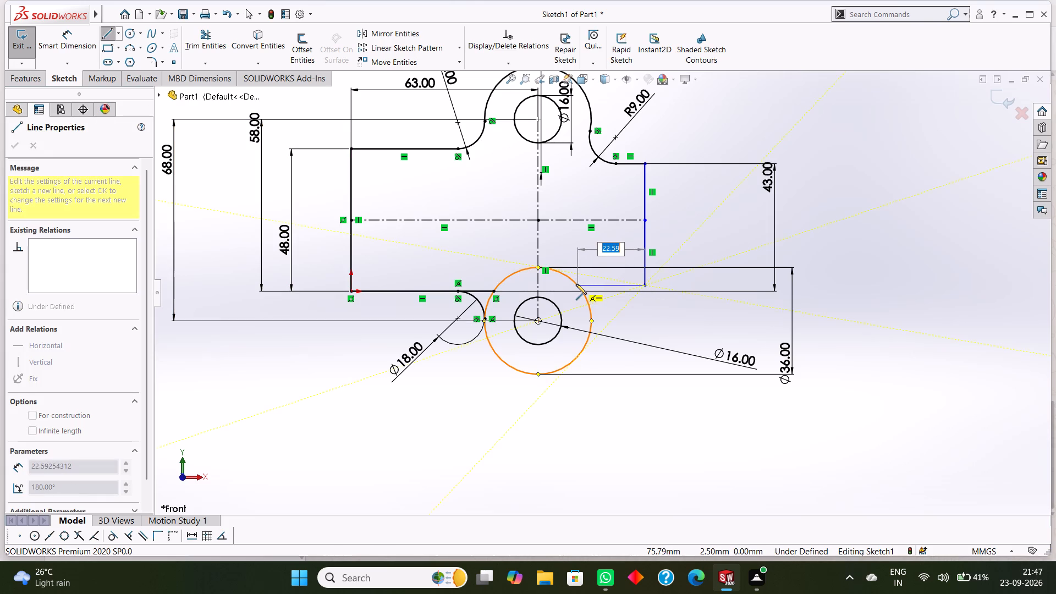
{"action": "right_click", "coordinate": [640, 327]}
{"action": "left_click", "coordinate": [667, 335]}
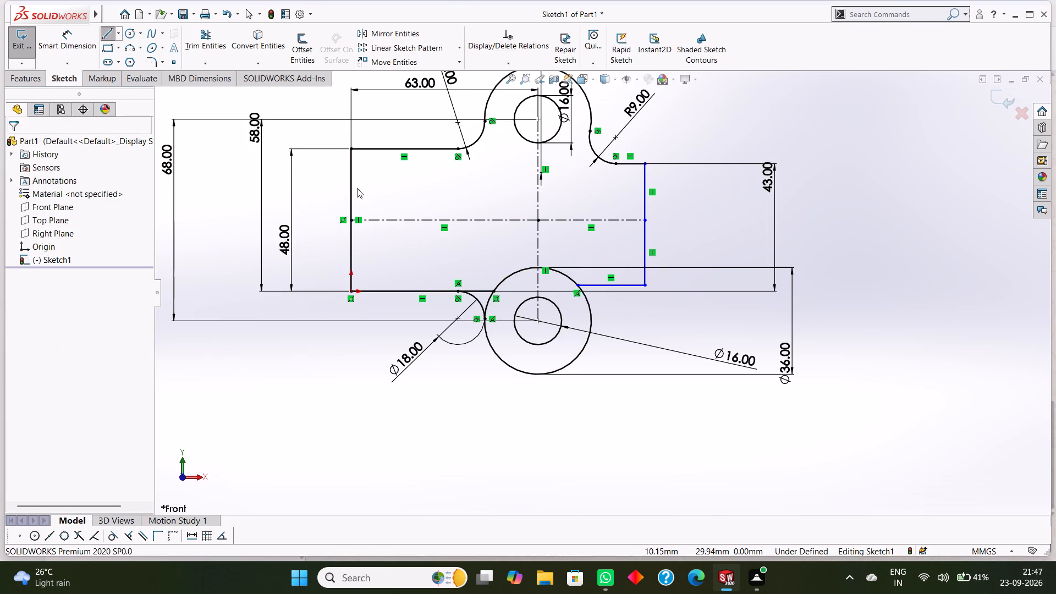
Draw a 9 mm radius circle just below the new horizontal line, beside the lower boss's outer circle.
{"action": "left_click", "coordinate": [127, 38]}
{"action": "scroll", "coordinate": [637, 335], "scroll_direction": "down", "scroll_amount": 2}
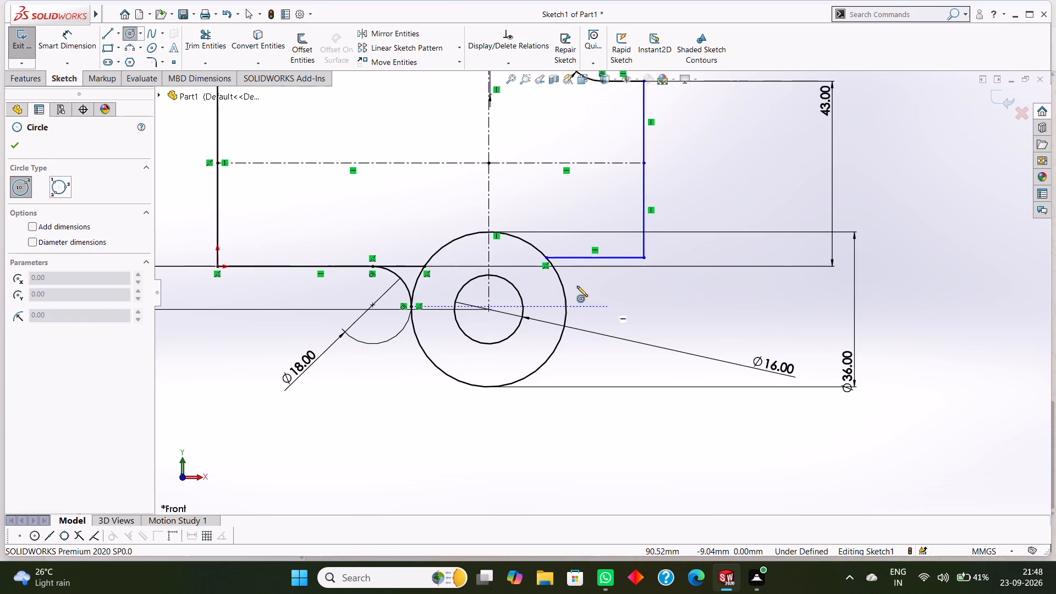
{"action": "scroll", "coordinate": [569, 274], "scroll_direction": "down", "scroll_amount": 4}
{"action": "scroll", "coordinate": [595, 285], "scroll_direction": "up", "scroll_amount": 4}
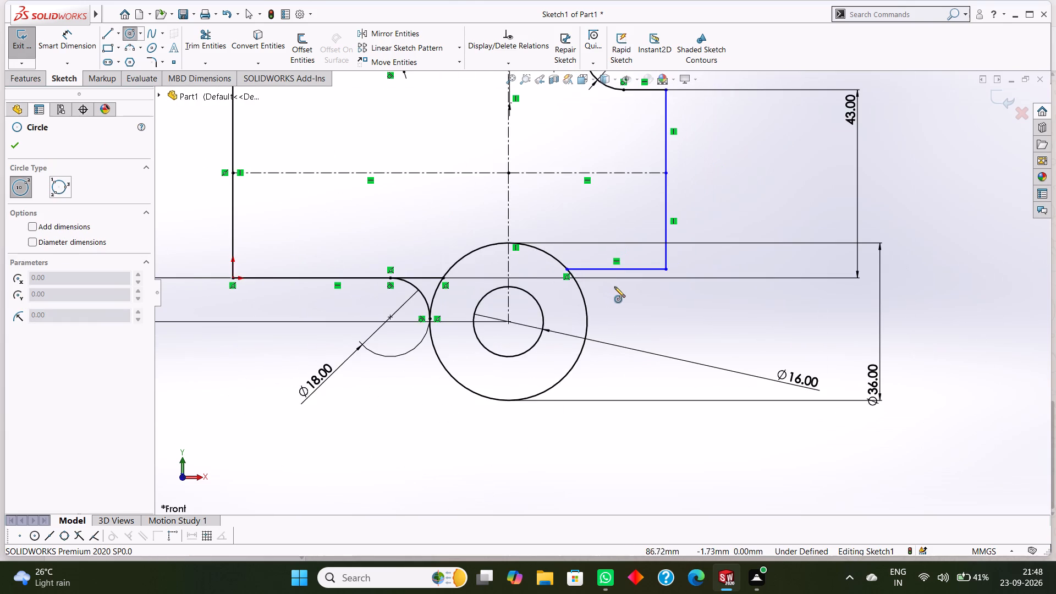
{"action": "scroll", "coordinate": [619, 288], "scroll_direction": "up", "scroll_amount": 1}
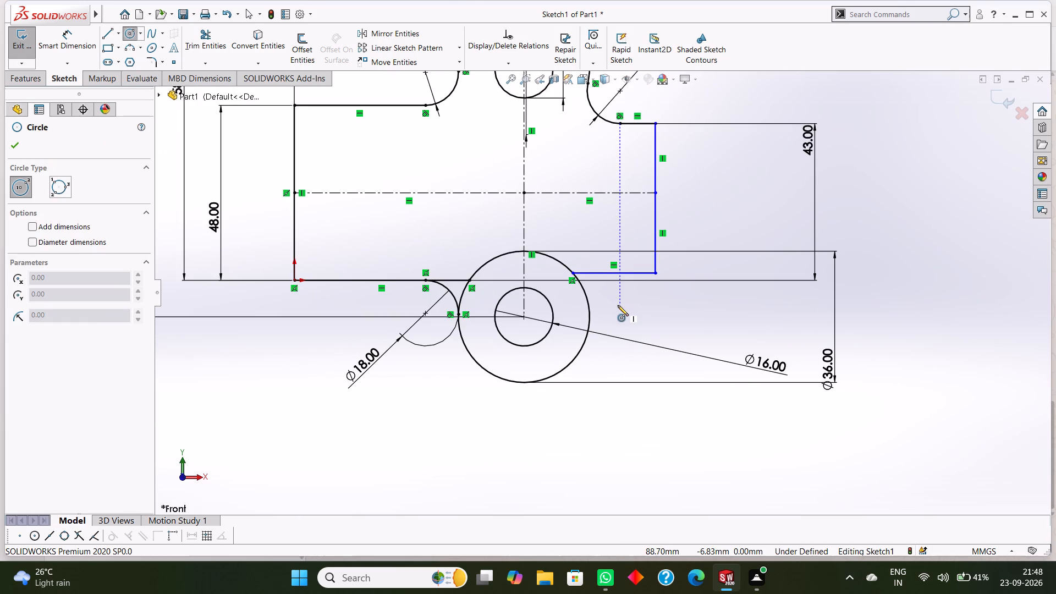
{"action": "left_click", "coordinate": [623, 301]}
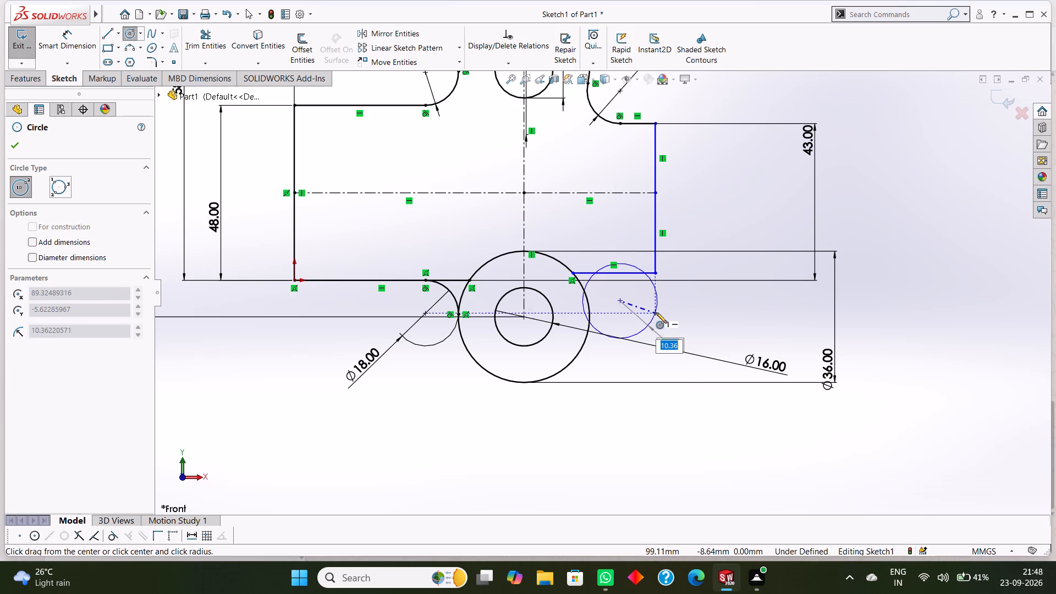
{"action": "key", "text": "9"}
{"action": "key", "text": "Return"}
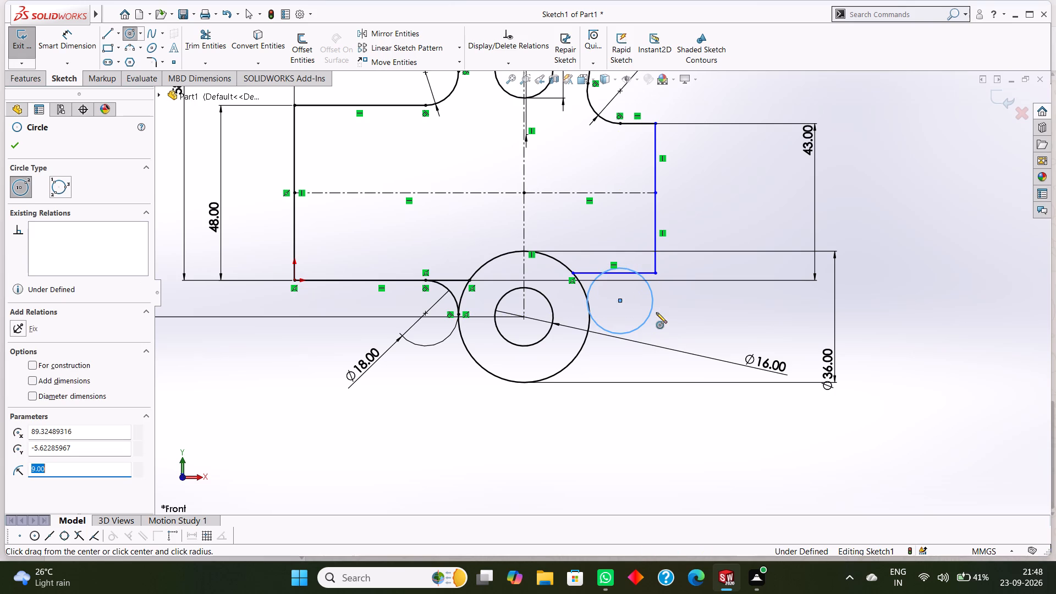
{"action": "left_click", "coordinate": [17, 142]}
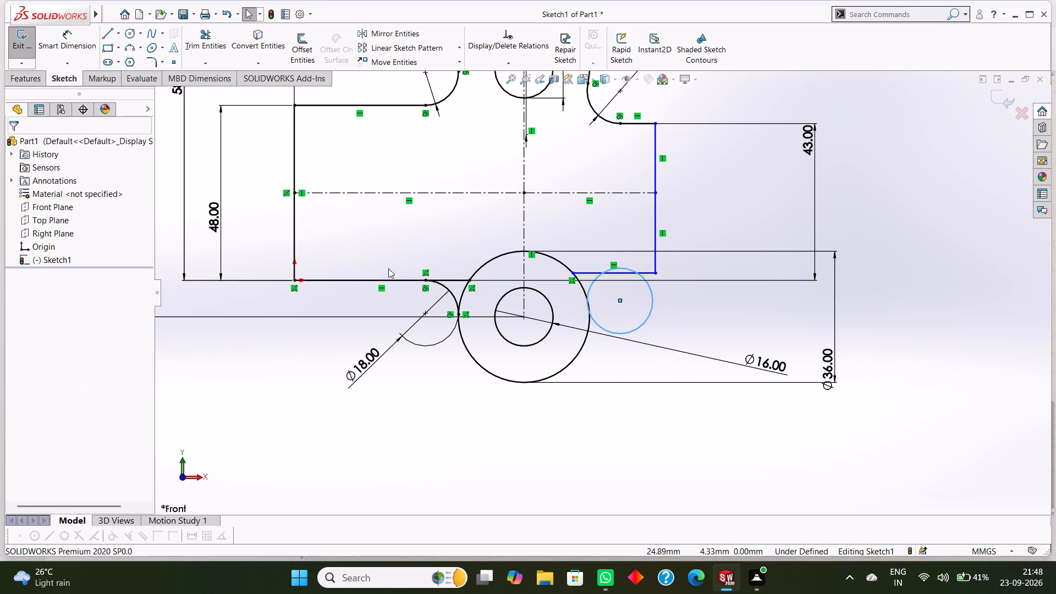
Make the 9 mm radius circle tangent to the short horizontal line above it and to the lower boss's outer circle.
{"action": "key", "text": "Escape"}
{"action": "key", "text": "Escape"}
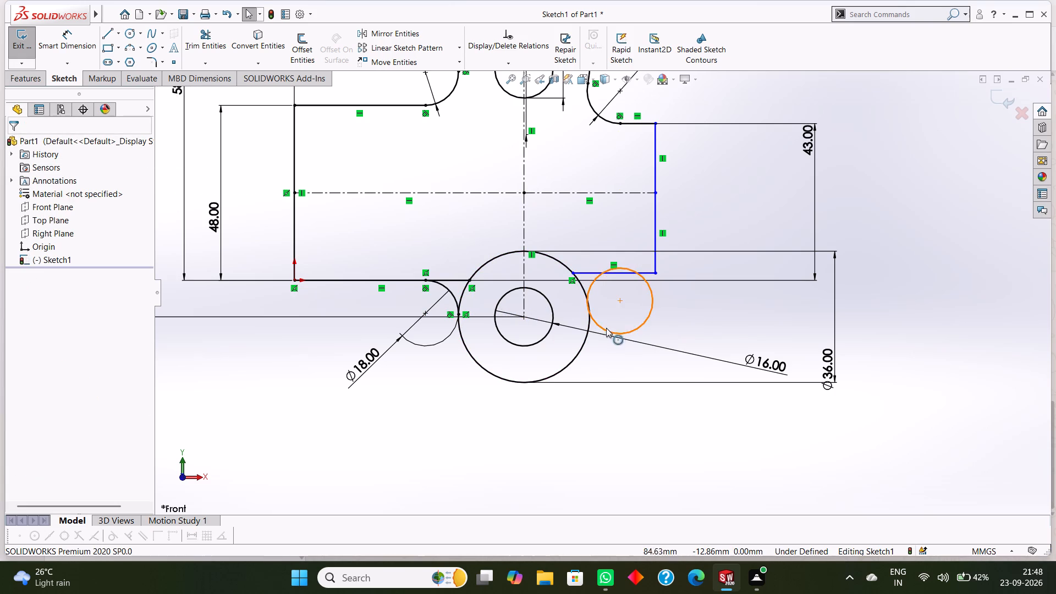
{"action": "left_click", "coordinate": [646, 323]}
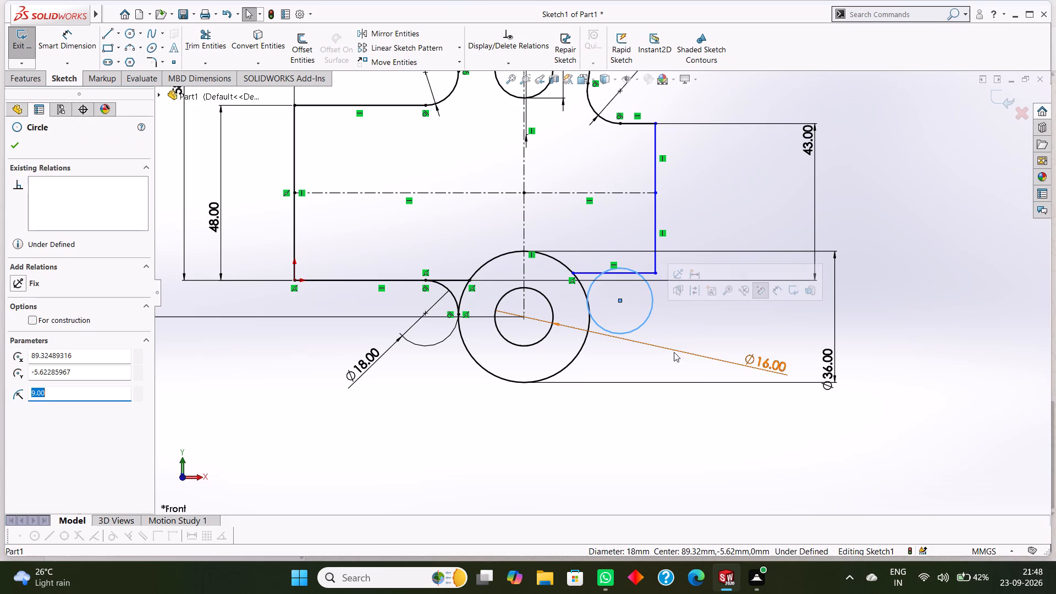
{"action": "left_click", "coordinate": [644, 274], "text": "ctrl"}
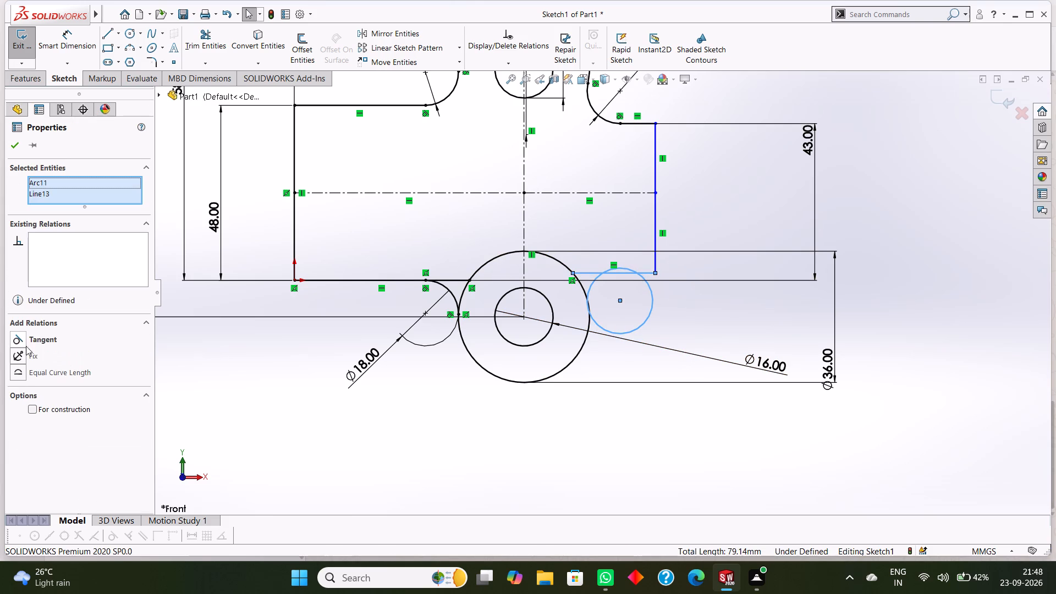
{"action": "left_click", "coordinate": [40, 343]}
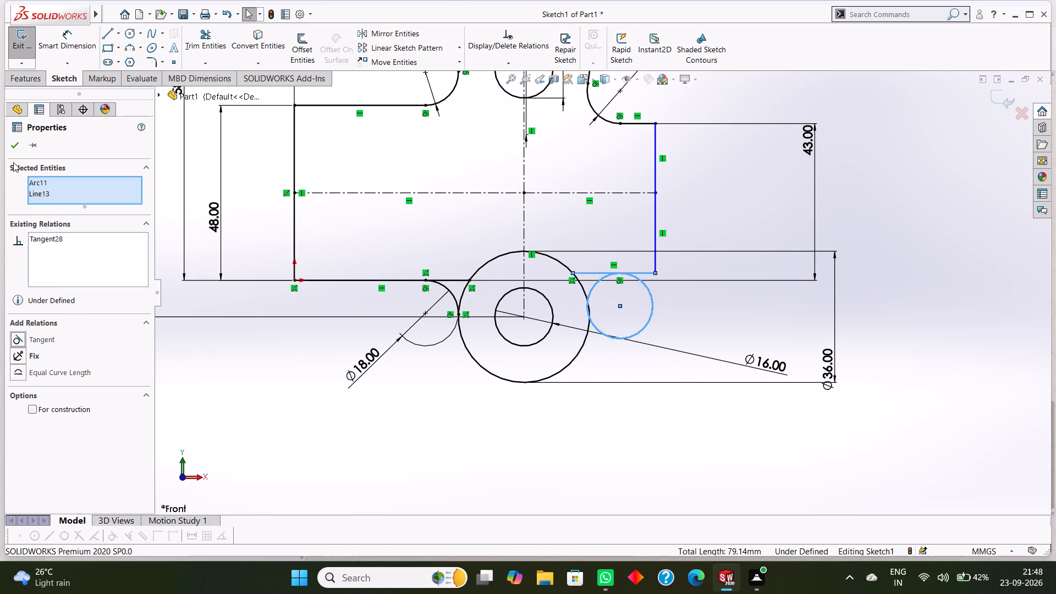
{"action": "left_click", "coordinate": [13, 146]}
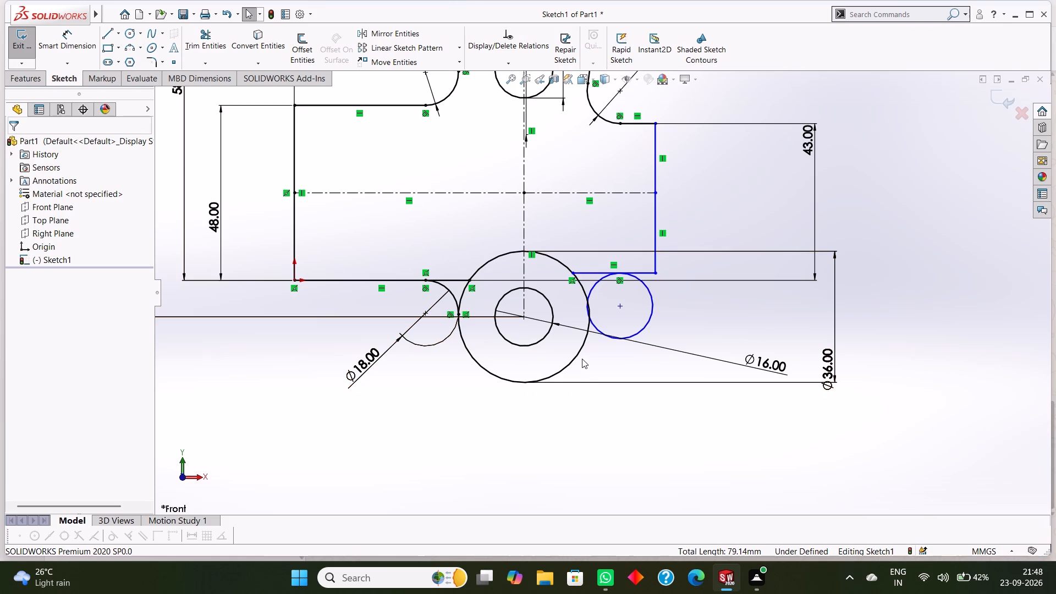
{"action": "left_click", "coordinate": [580, 353]}
{"action": "left_click", "coordinate": [652, 315], "text": "ctrl"}
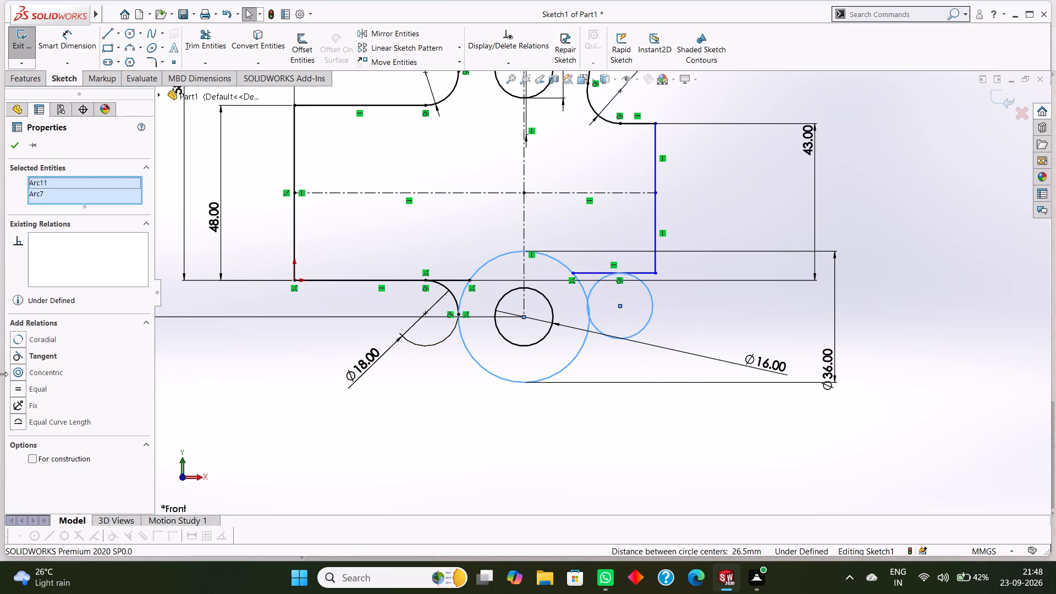
{"action": "left_click", "coordinate": [36, 354]}
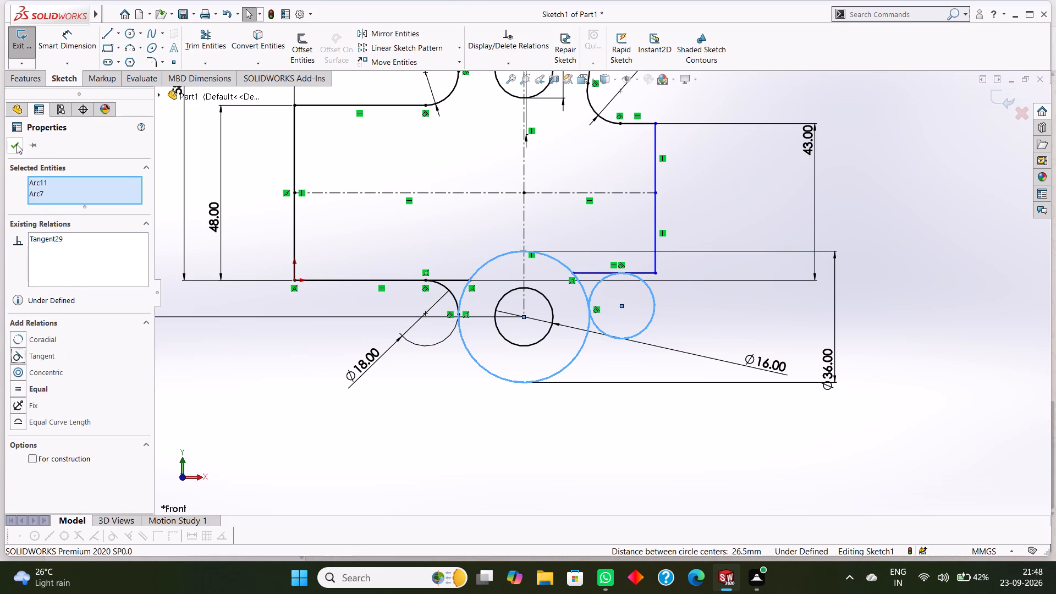
{"action": "left_click", "coordinate": [16, 144]}
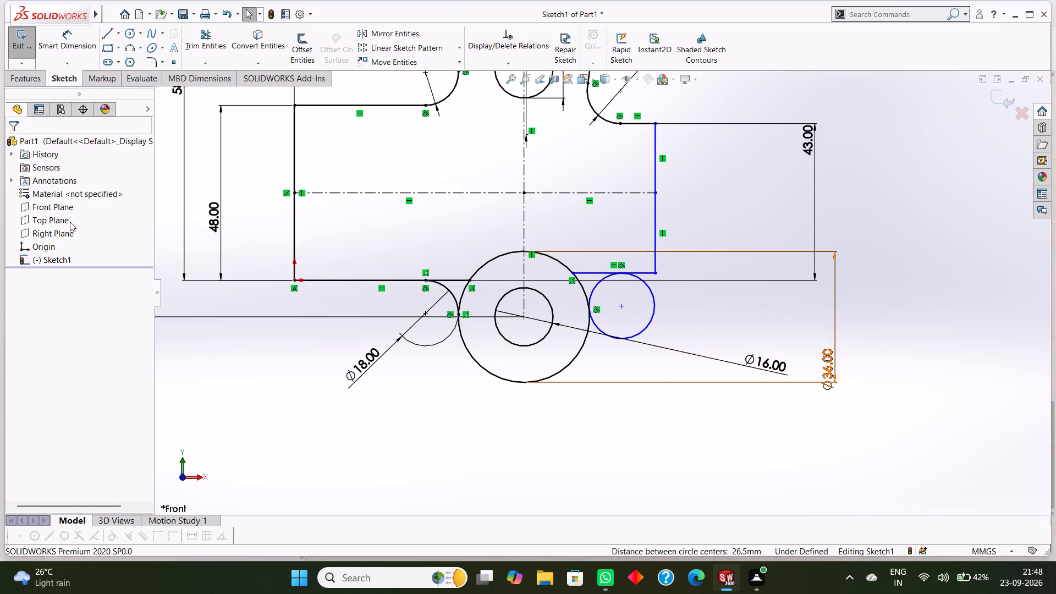
Trim the 9 mm radius circle and the horizontal line's overhang to leave a blend arc into the lower boss.
{"action": "left_click", "coordinate": [195, 39]}
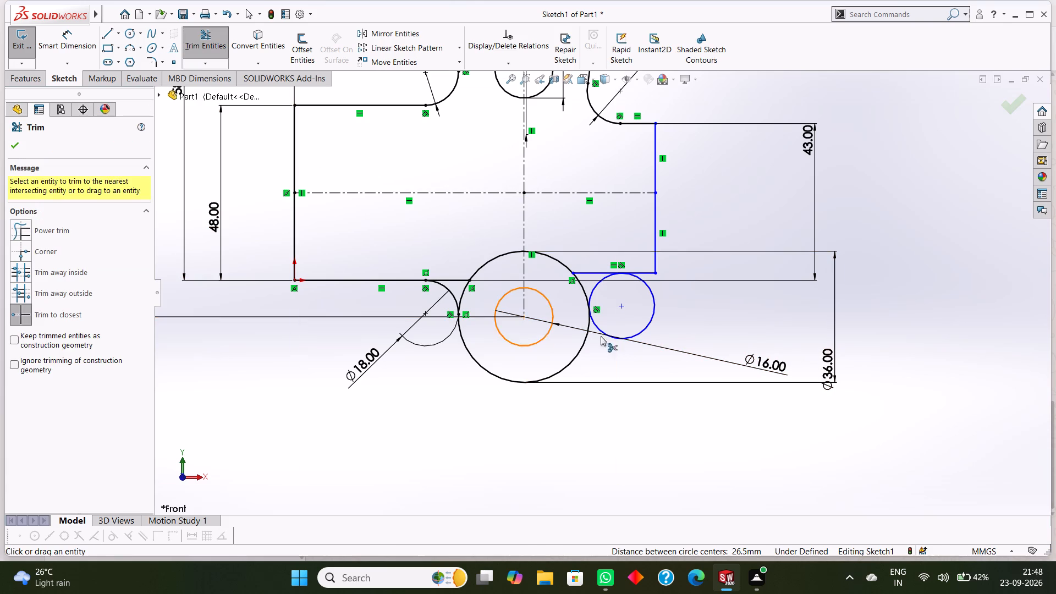
{"action": "left_click", "coordinate": [652, 313]}
{"action": "scroll", "coordinate": [614, 285], "scroll_direction": "down", "scroll_amount": 3}
{"action": "left_click", "coordinate": [570, 266]}
{"action": "scroll", "coordinate": [620, 289], "scroll_direction": "up", "scroll_amount": 3}
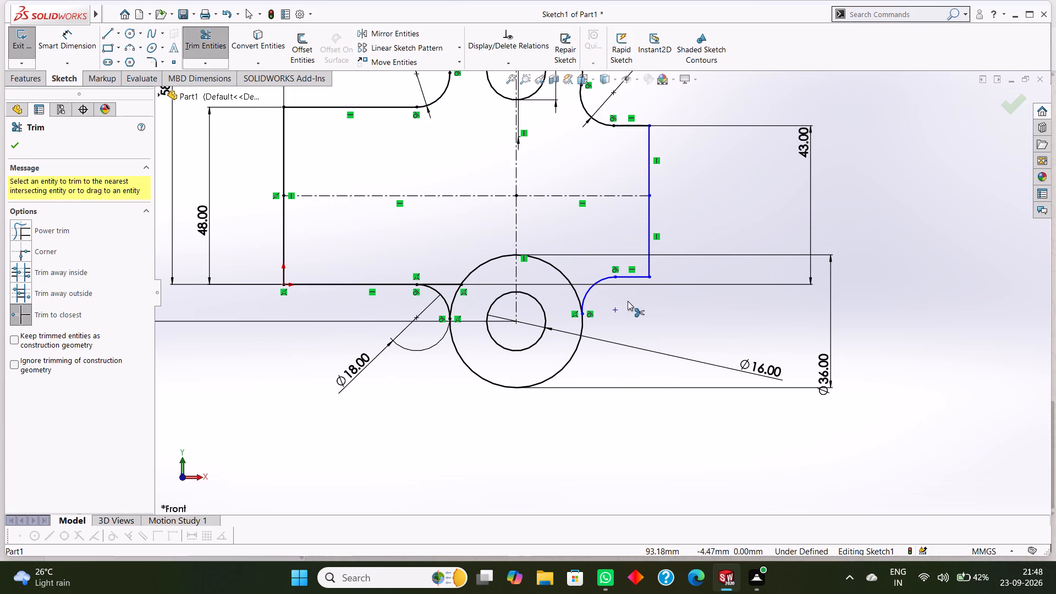
Trim the lower boss's outer circle inside the profile and the bottom-left horizontal line's overhang past the 18 mm diameter arc.
{"action": "left_click", "coordinate": [540, 260]}
{"action": "left_click", "coordinate": [492, 261]}
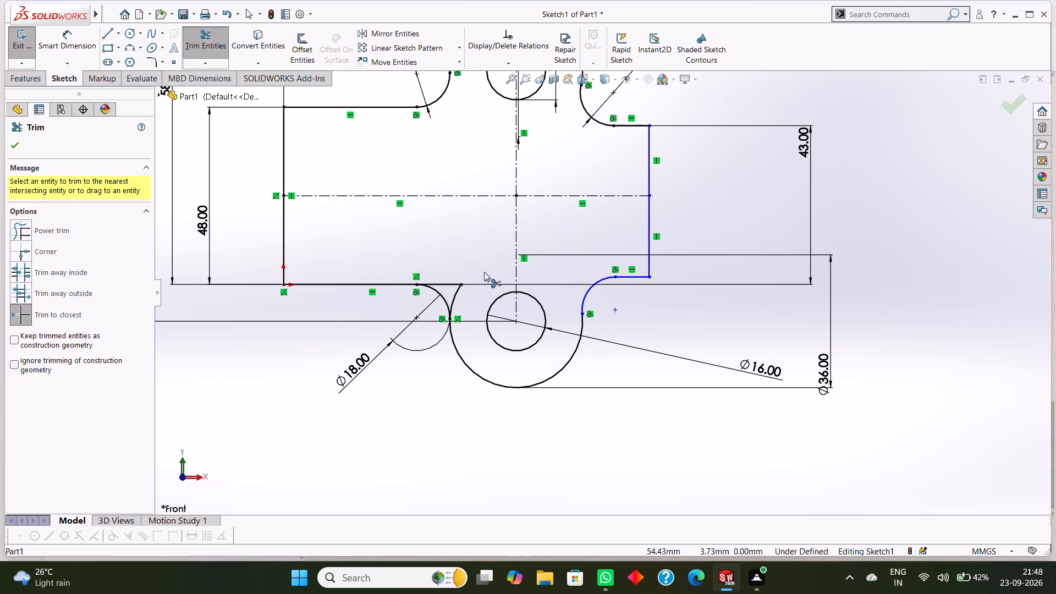
{"action": "scroll", "coordinate": [450, 312], "scroll_direction": "up", "scroll_amount": 2}
{"action": "scroll", "coordinate": [498, 295], "scroll_direction": "down", "scroll_amount": 4}
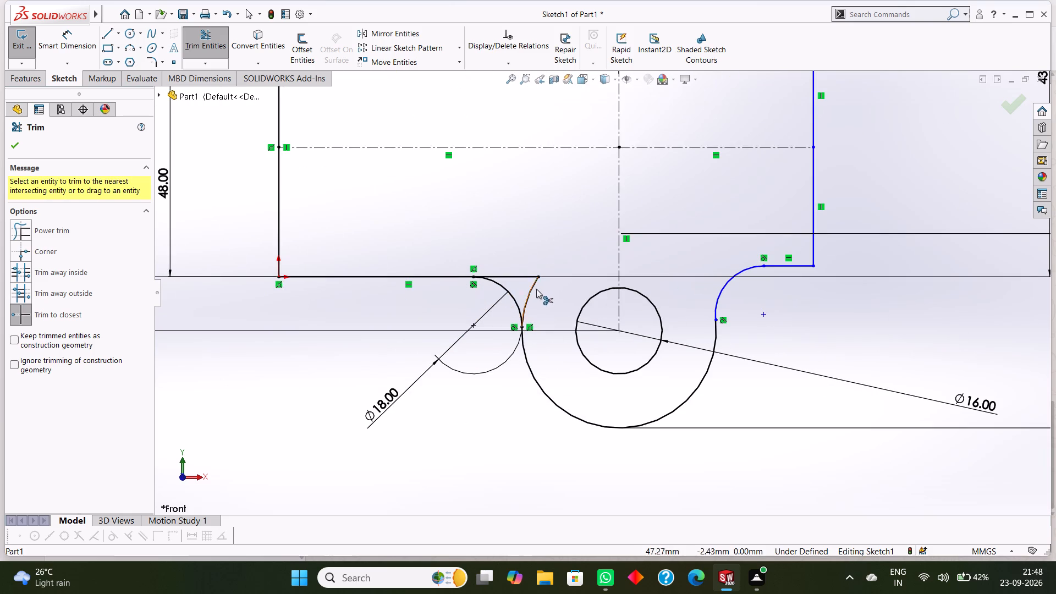
{"action": "left_click", "coordinate": [535, 284]}
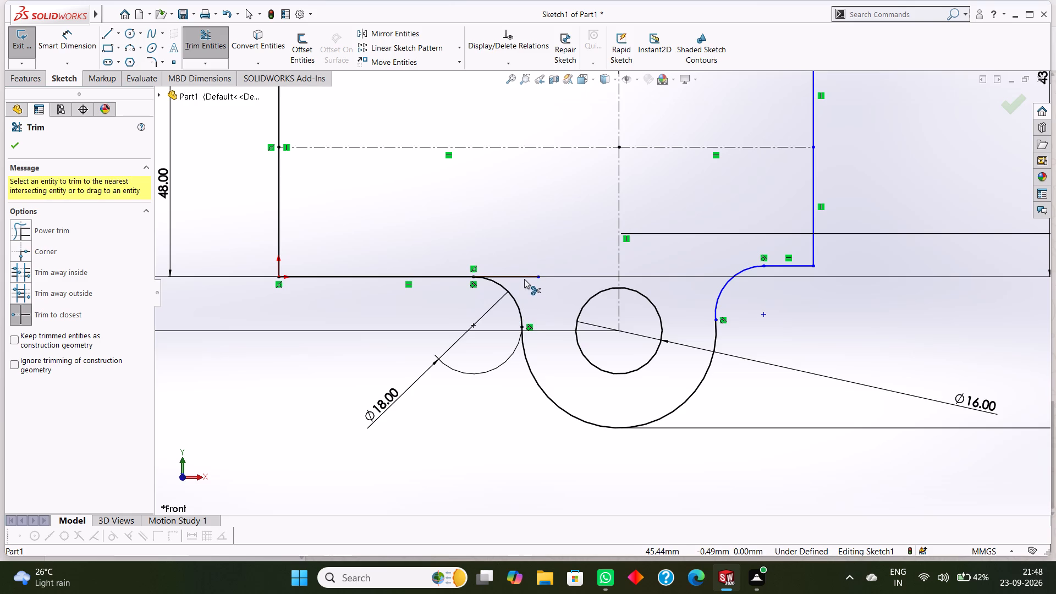
{"action": "left_click", "coordinate": [523, 277]}
{"action": "scroll", "coordinate": [523, 277], "scroll_direction": "up", "scroll_amount": 4}
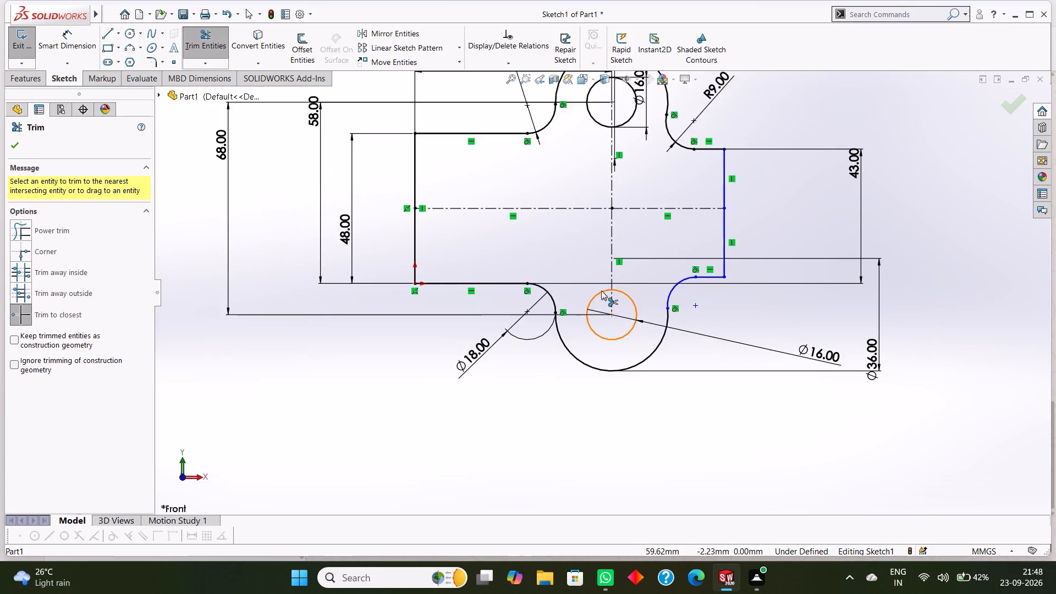
{"action": "scroll", "coordinate": [601, 290], "scroll_direction": "up", "scroll_amount": 5}
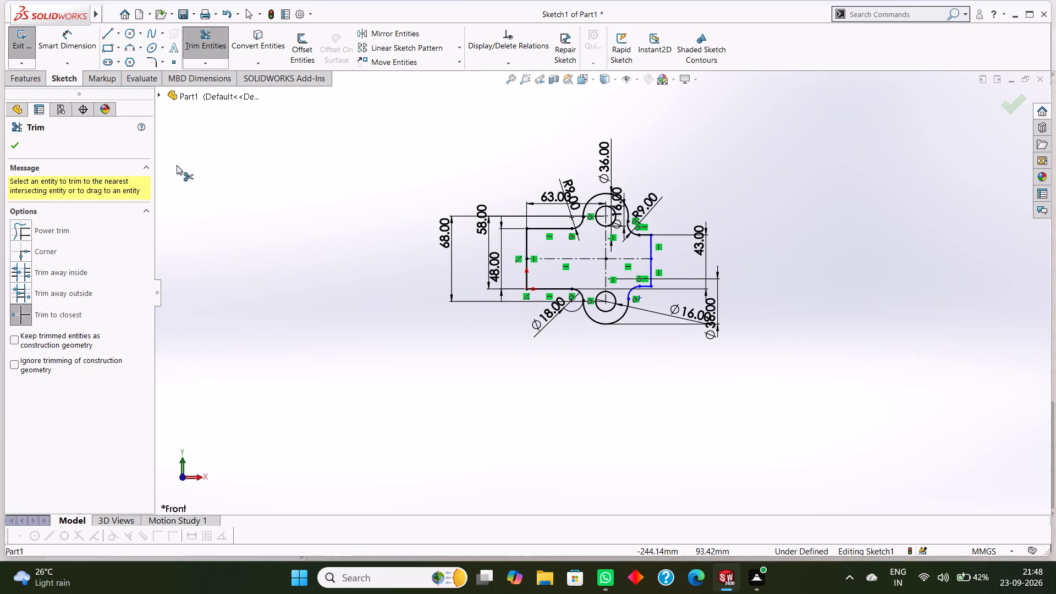
{"action": "left_click", "coordinate": [19, 142]}
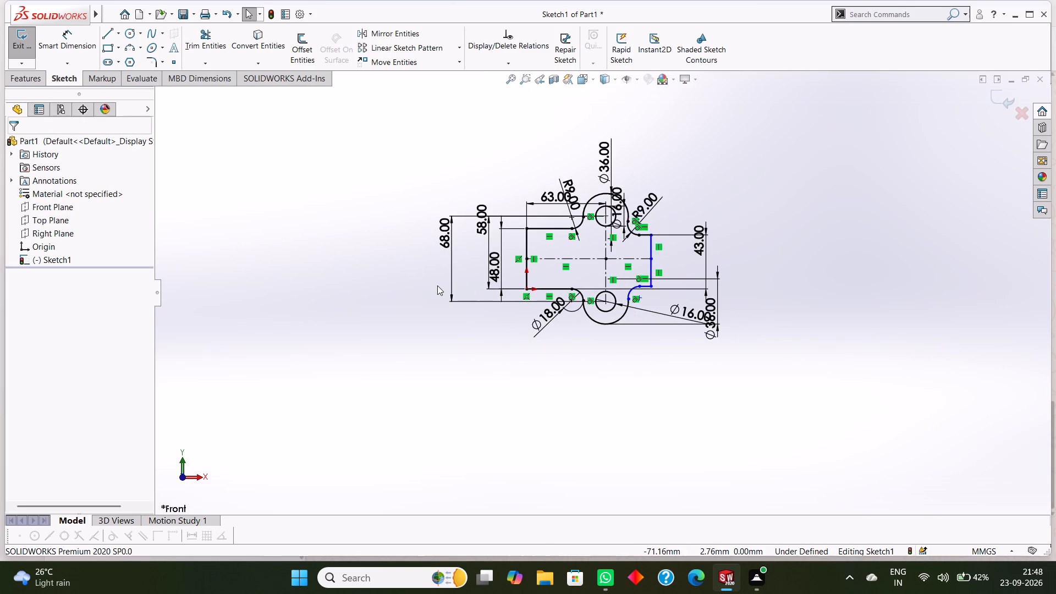
Dimension the horizontal distance from the origin to the upper end of the profile's right vertical edge.
{"action": "scroll", "coordinate": [447, 275], "scroll_direction": "down", "scroll_amount": 3}
{"action": "scroll", "coordinate": [435, 257], "scroll_direction": "up", "scroll_amount": 3}
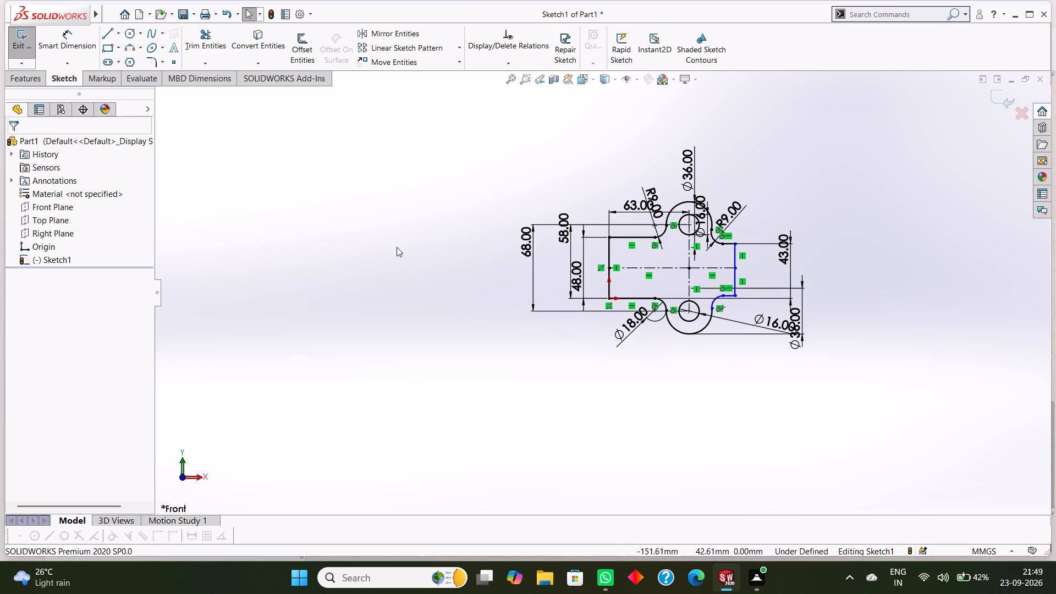
{"action": "scroll", "coordinate": [730, 261], "scroll_direction": "down", "scroll_amount": 4}
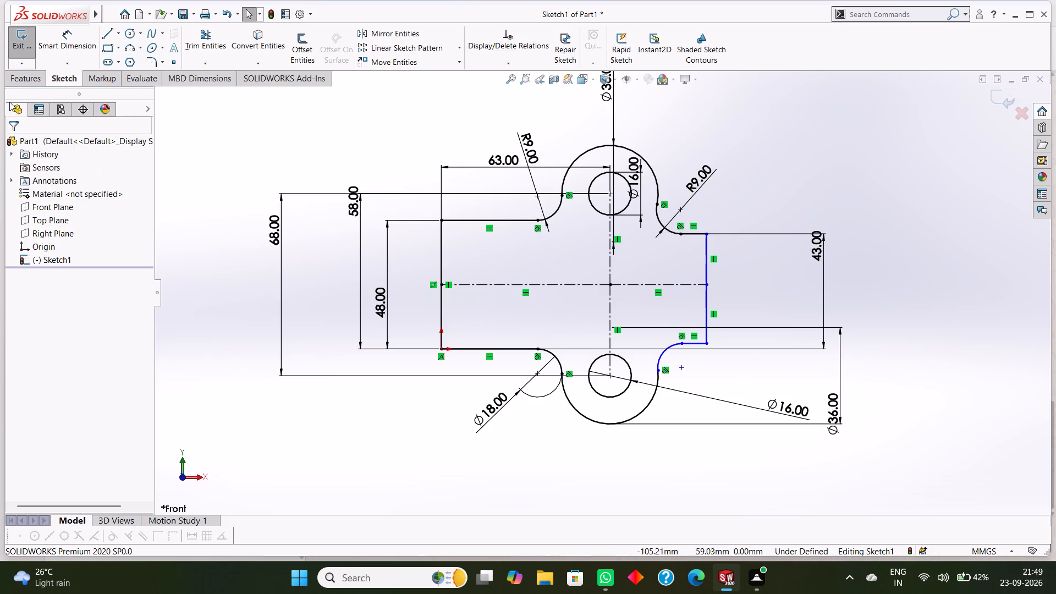
{"action": "left_click", "coordinate": [54, 32]}
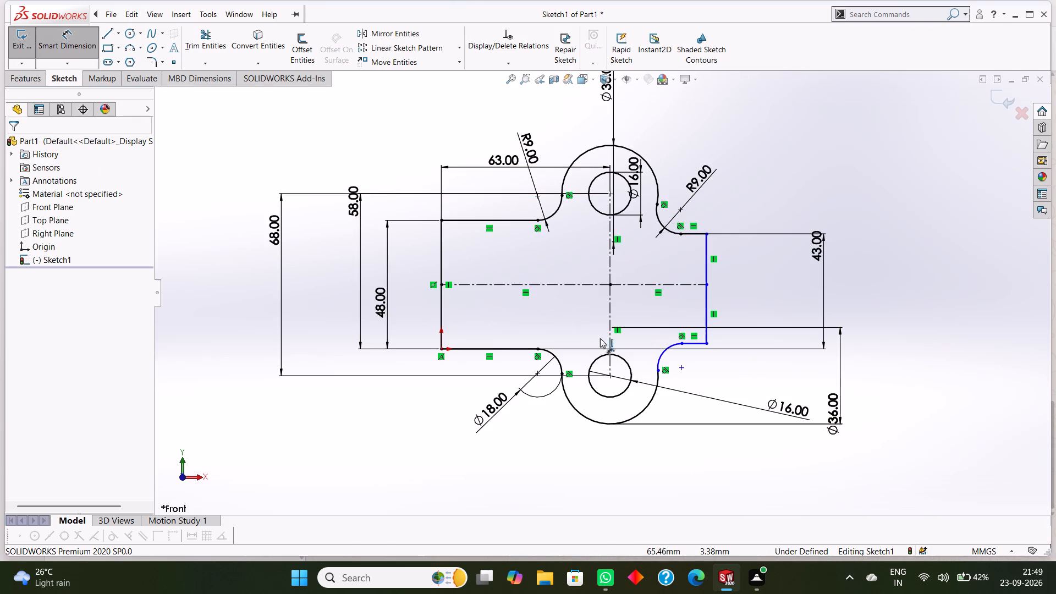
{"action": "left_click", "coordinate": [439, 349]}
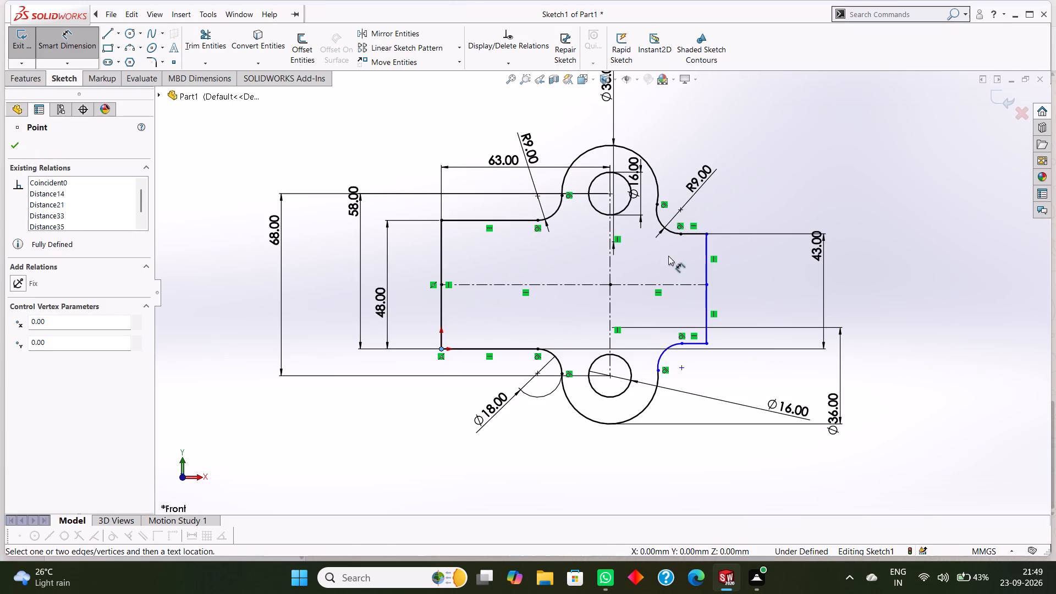
{"action": "left_click", "coordinate": [706, 235]}
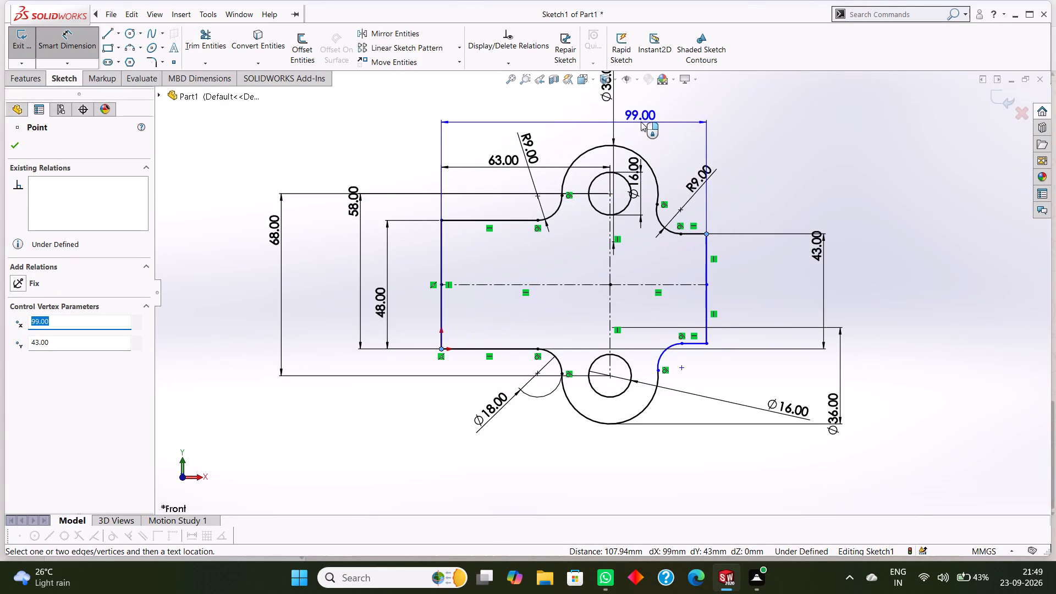
{"action": "left_click", "coordinate": [641, 121]}
{"action": "left_click", "coordinate": [592, 107]}
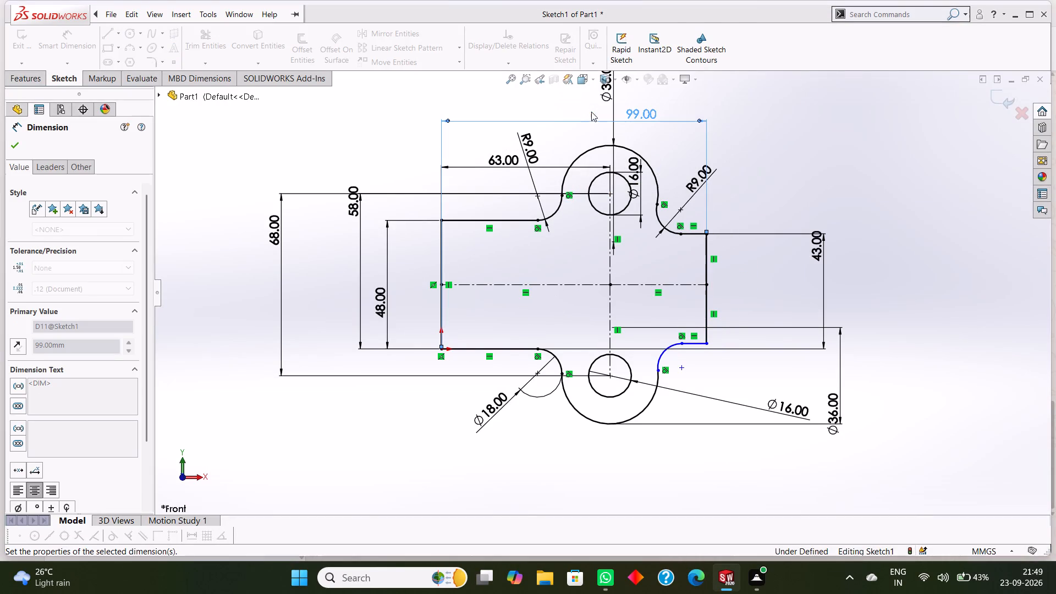
{"action": "left_click", "coordinate": [10, 144]}
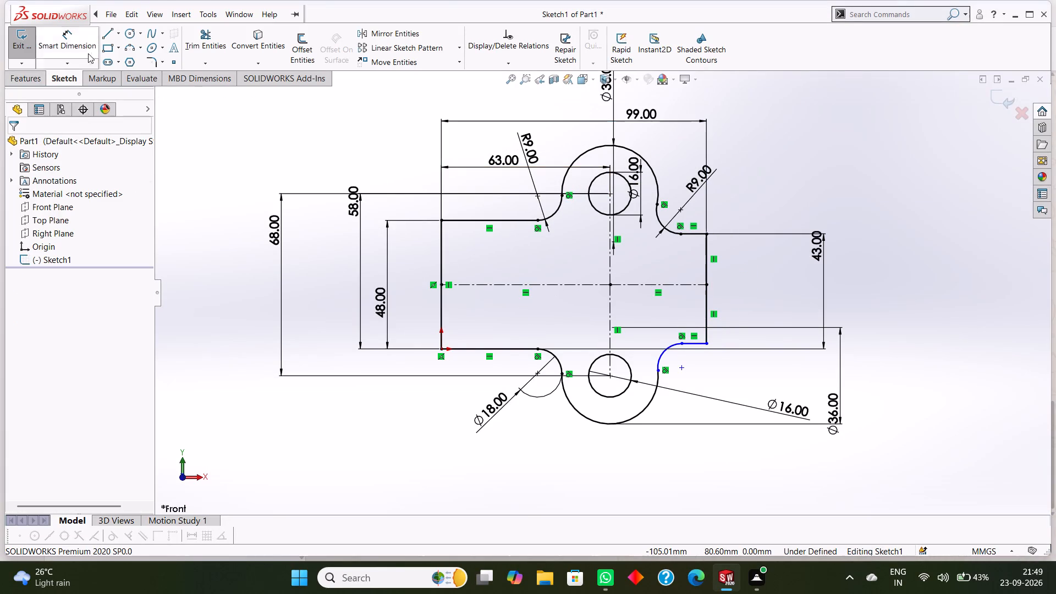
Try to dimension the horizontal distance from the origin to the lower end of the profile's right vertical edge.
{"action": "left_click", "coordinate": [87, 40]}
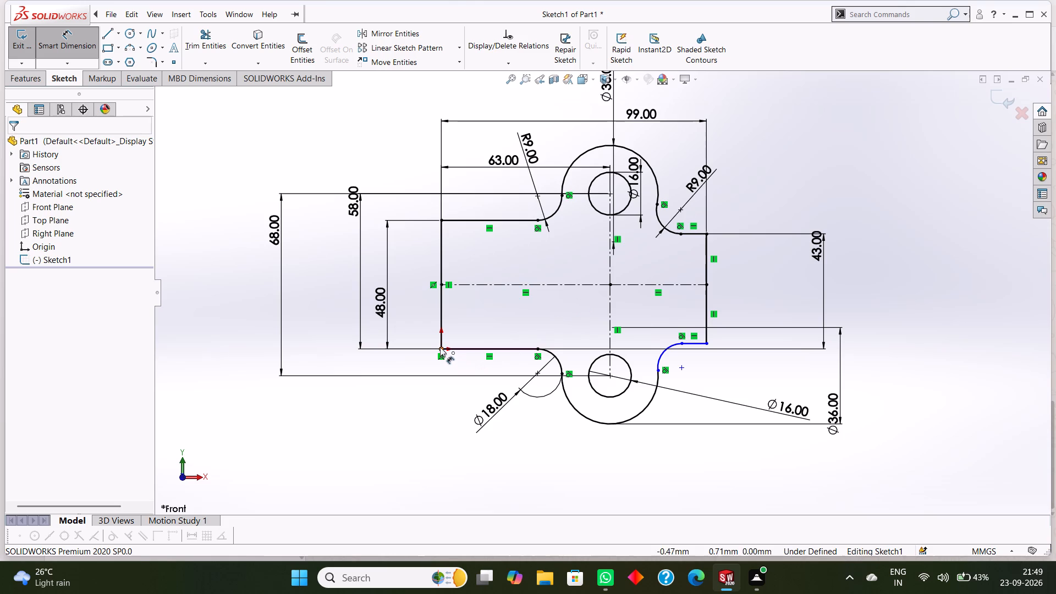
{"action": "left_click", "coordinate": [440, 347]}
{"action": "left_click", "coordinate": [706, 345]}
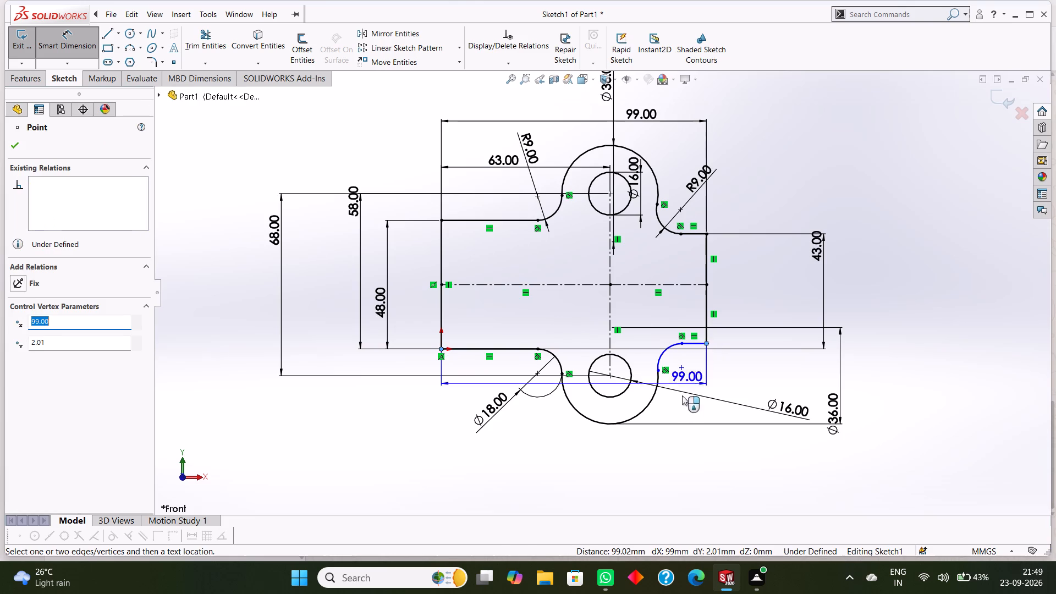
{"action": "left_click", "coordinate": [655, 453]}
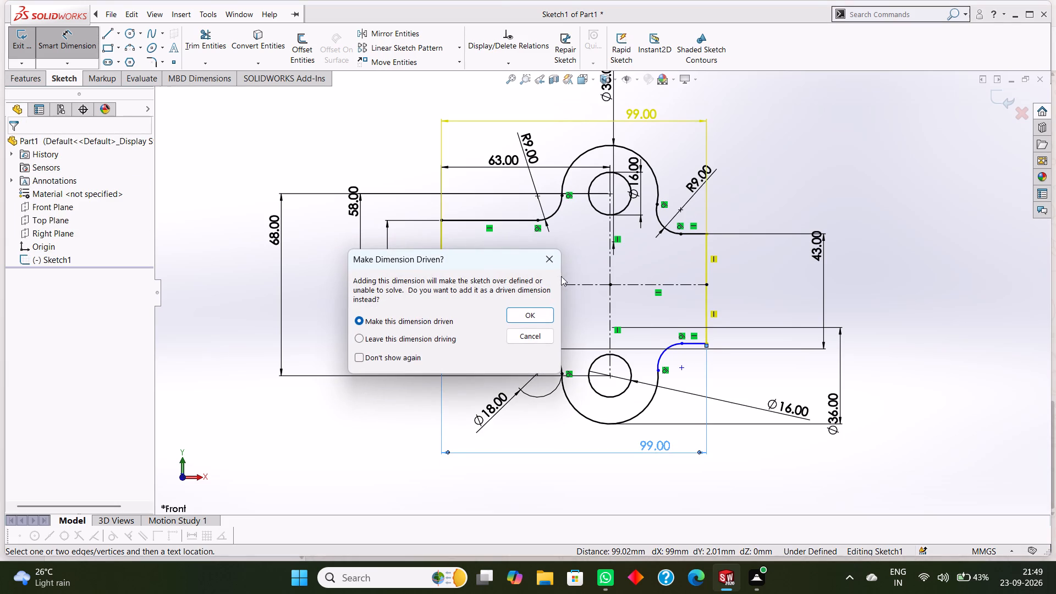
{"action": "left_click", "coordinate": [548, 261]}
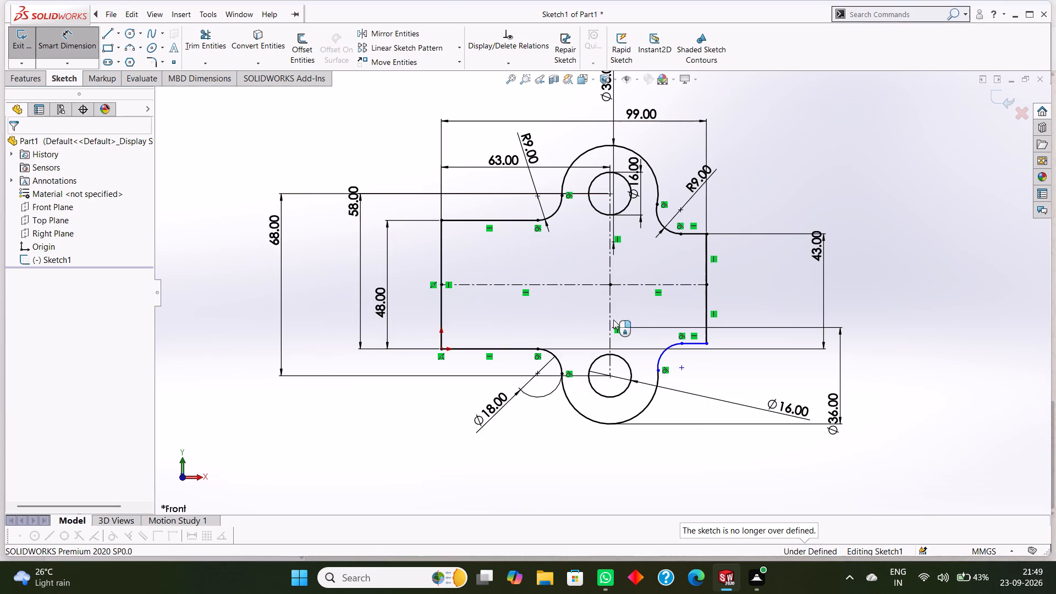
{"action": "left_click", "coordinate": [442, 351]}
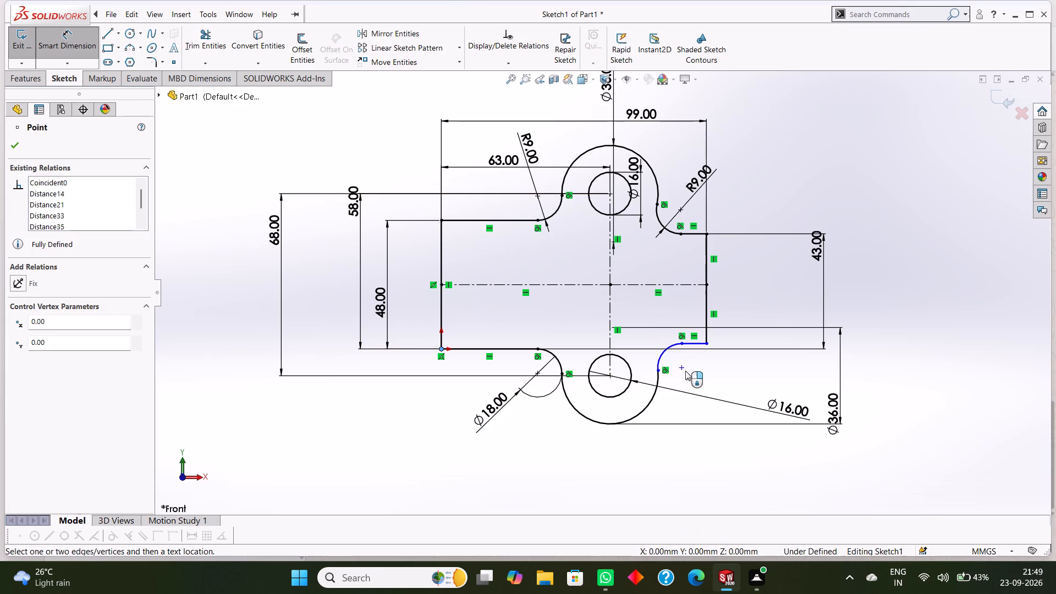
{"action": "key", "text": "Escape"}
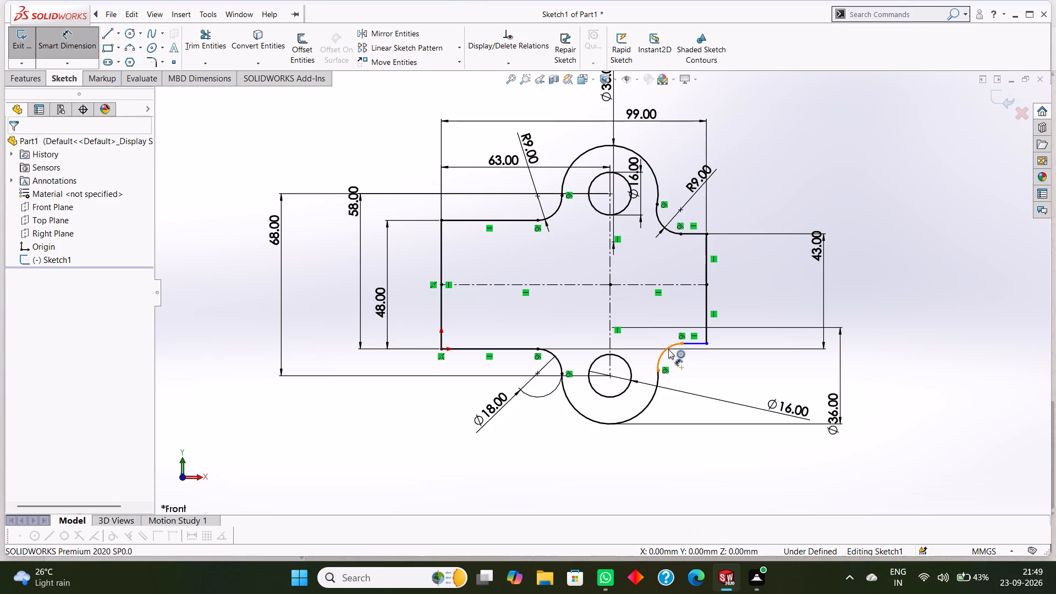
Dimension the radius of the new blend arc between the lower boss and the short horizontal line.
{"action": "left_click", "coordinate": [668, 349]}
{"action": "left_click", "coordinate": [724, 384]}
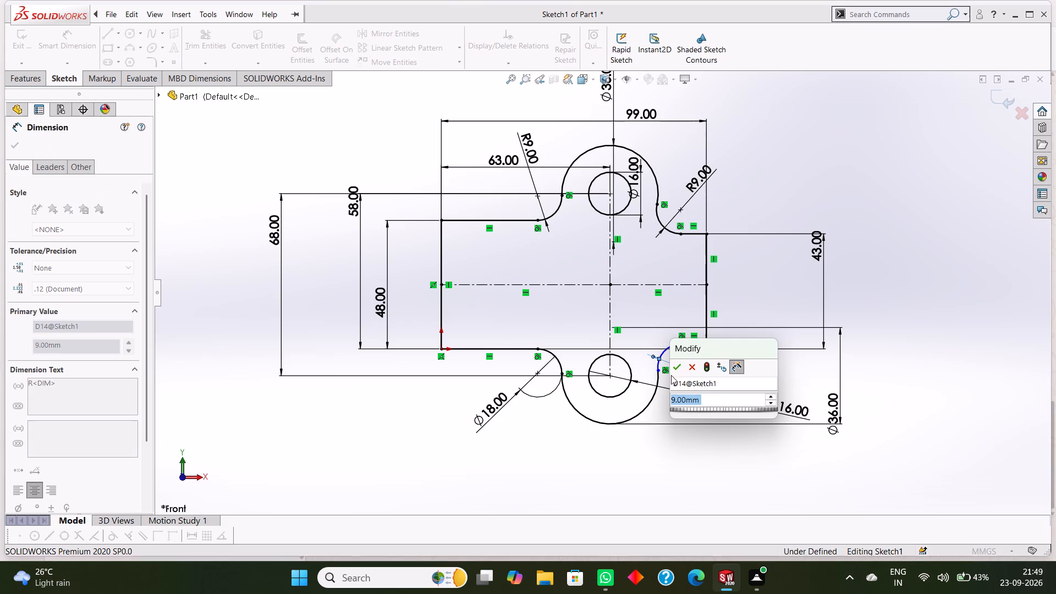
{"action": "left_click", "coordinate": [675, 371]}
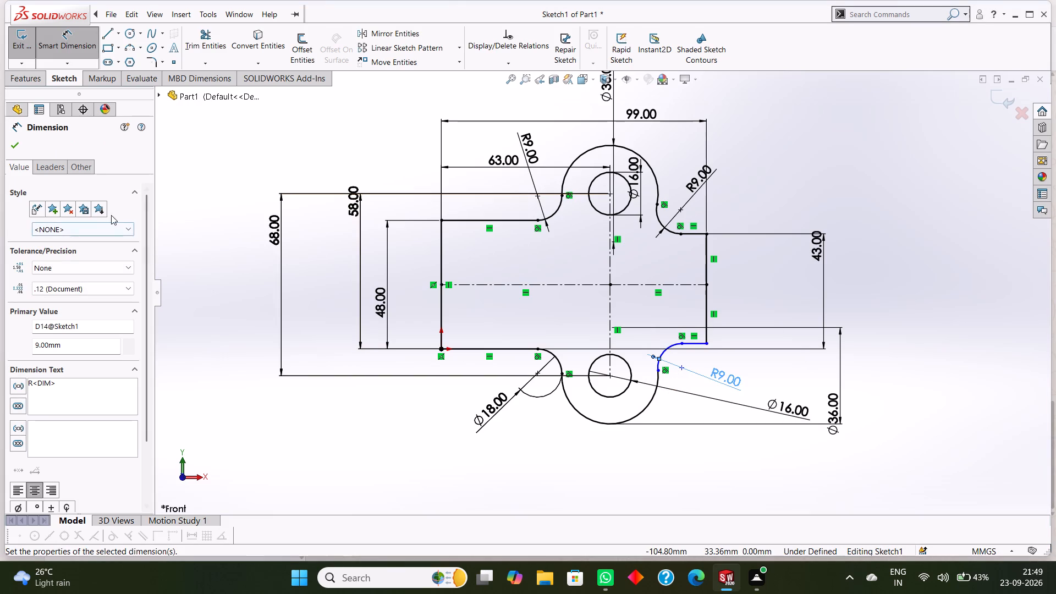
Dimension the horizontal distance from the origin to the new blend arc's lower end on the lower boss, keeping its current value.
{"action": "left_click", "coordinate": [438, 350]}
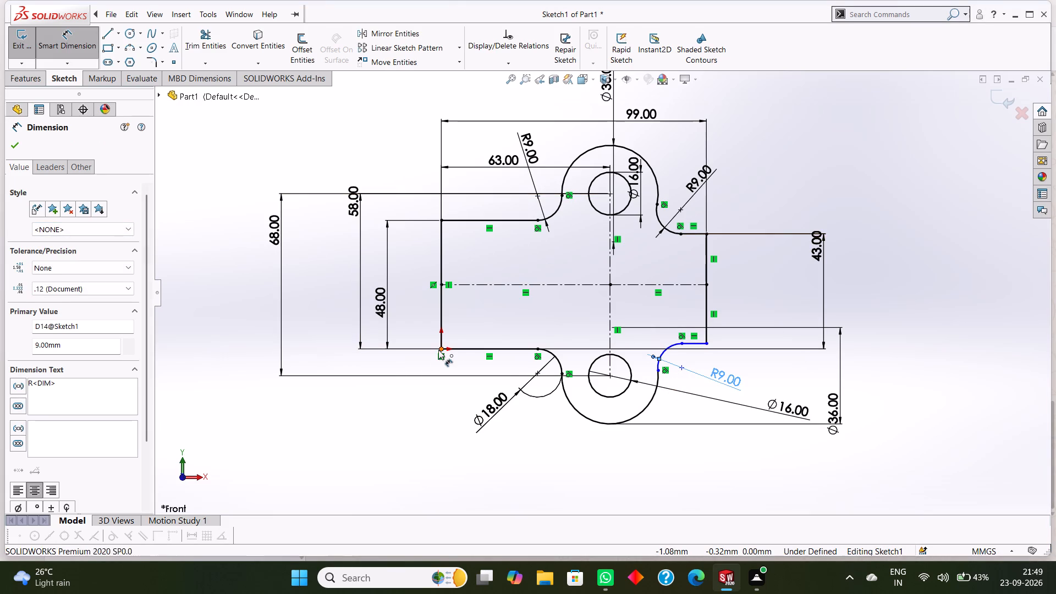
{"action": "left_click", "coordinate": [656, 369]}
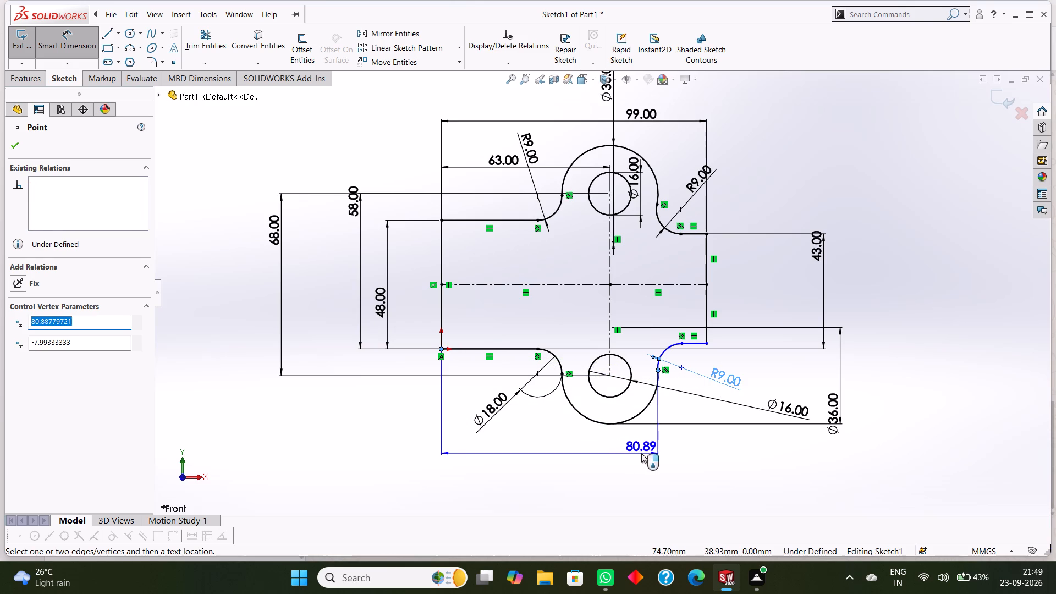
{"action": "left_click", "coordinate": [623, 451]}
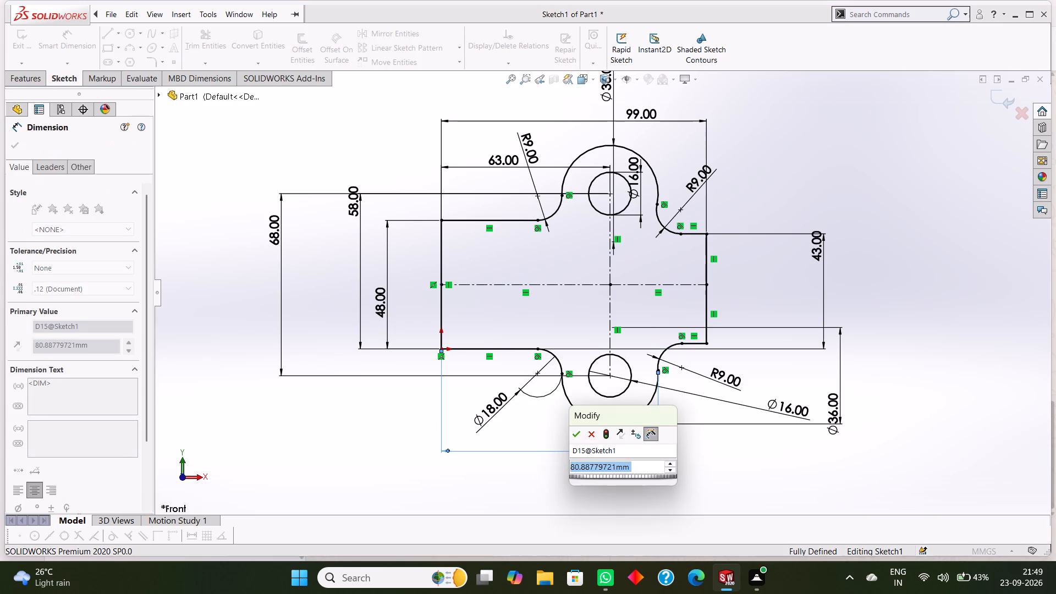
{"action": "left_click", "coordinate": [575, 435]}
{"action": "left_click_drag", "start_coordinate": [24, 191], "coordinate": [25, 190]}
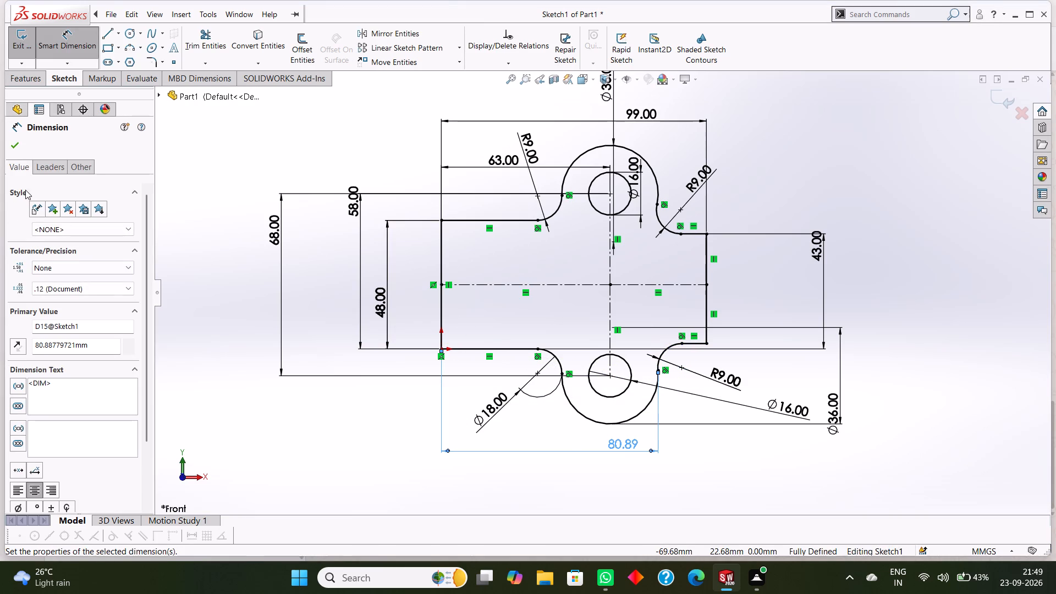
Finish dimensioning the base sketch and extrude its profile as a boss with a blind depth of 9 mm.
{"action": "left_click_drag", "start_coordinate": [25, 190], "coordinate": [65, 189]}
{"action": "left_click", "coordinate": [22, 150]}
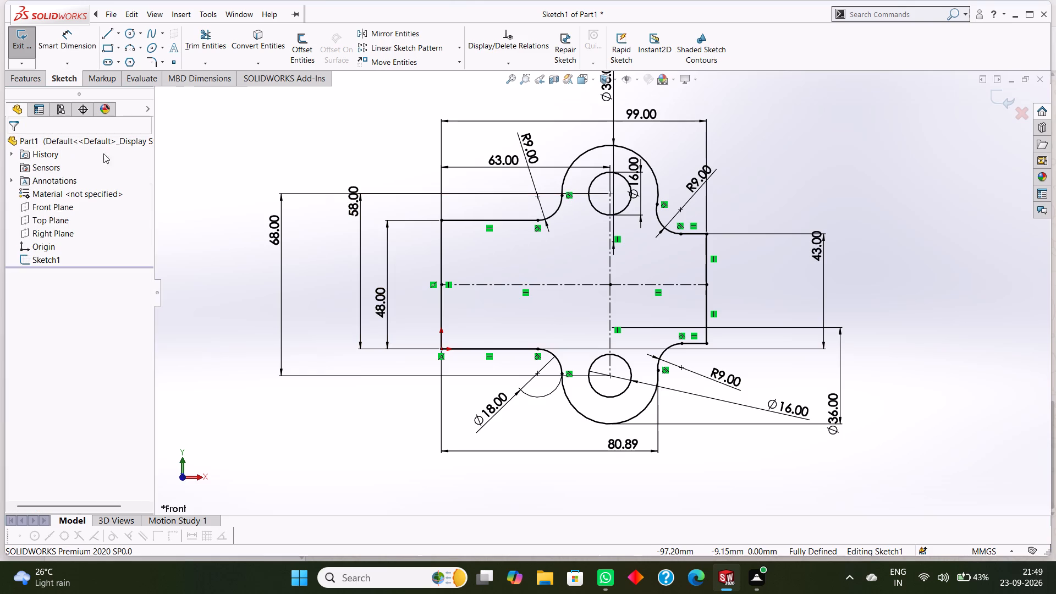
{"action": "scroll", "coordinate": [593, 310], "scroll_direction": "up", "scroll_amount": 2}
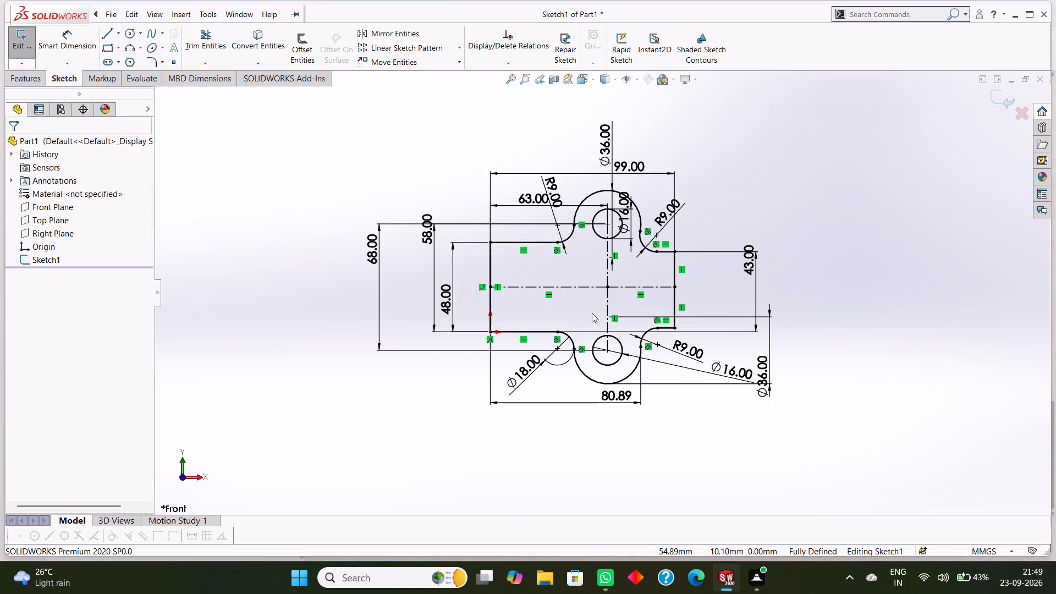
{"action": "scroll", "coordinate": [592, 313], "scroll_direction": "up", "scroll_amount": 1}
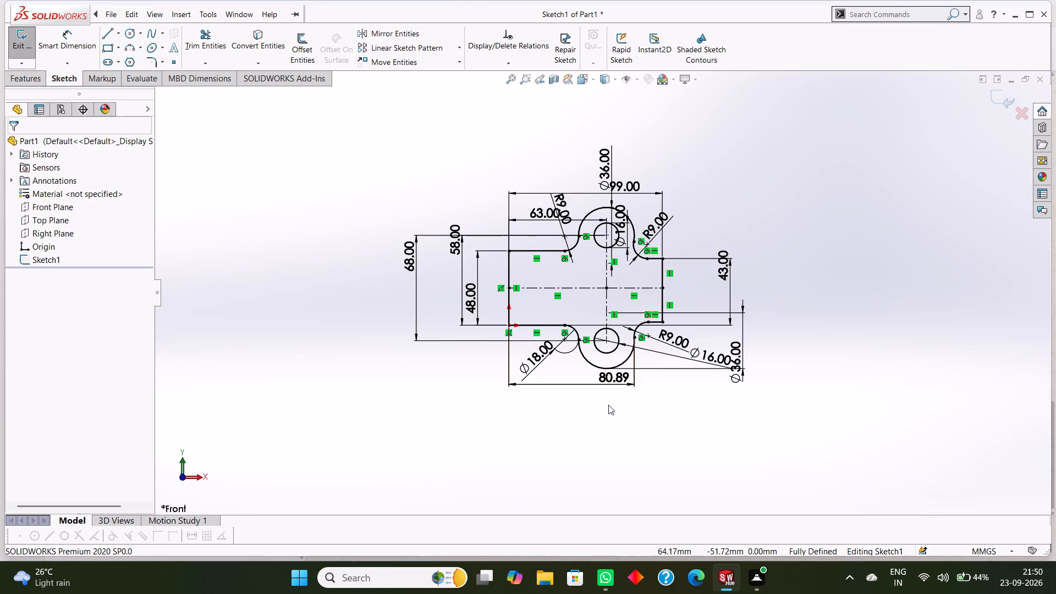
{"action": "left_click", "coordinate": [23, 83]}
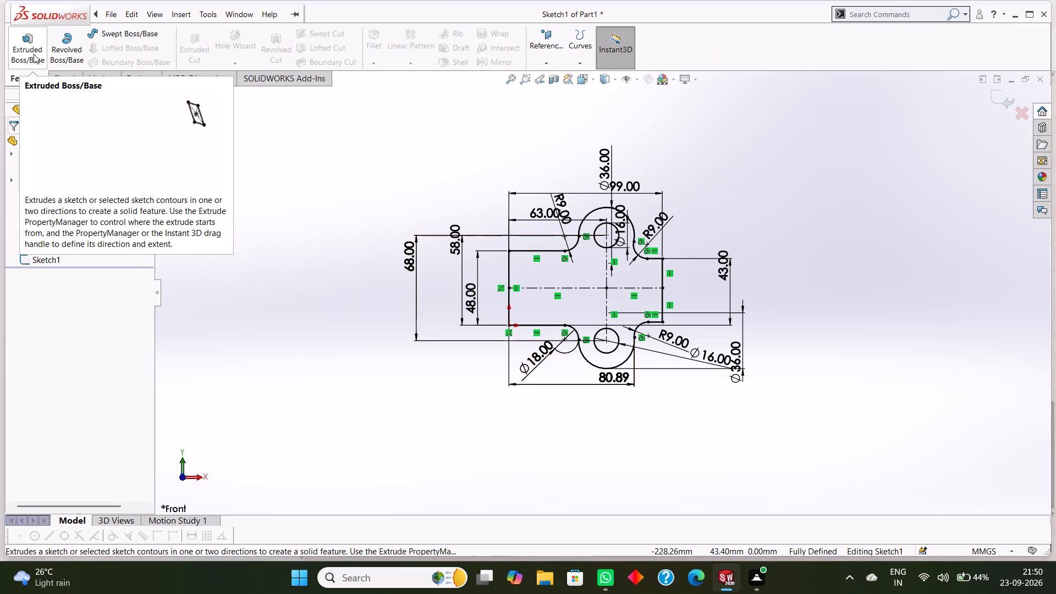
{"action": "left_click", "coordinate": [34, 54]}
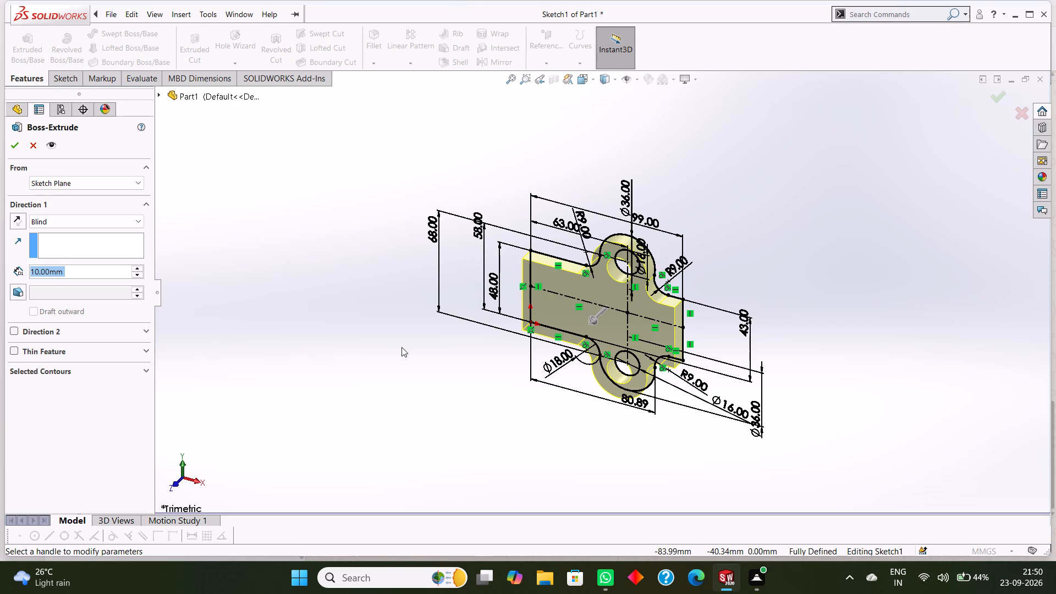
{"action": "key", "text": "9"}
{"action": "key", "text": "Return"}
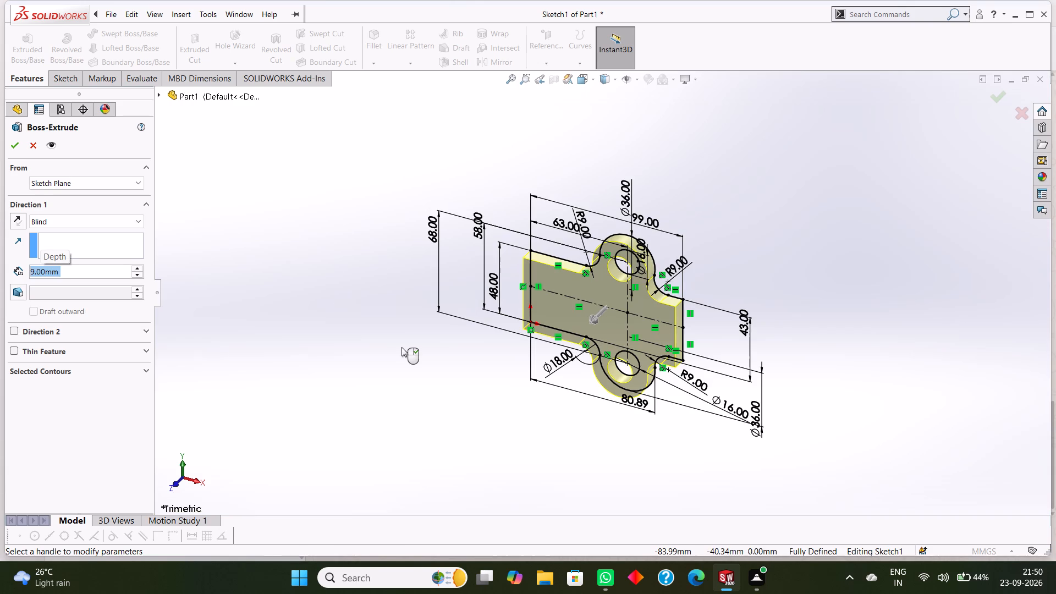
{"action": "left_click", "coordinate": [18, 148]}
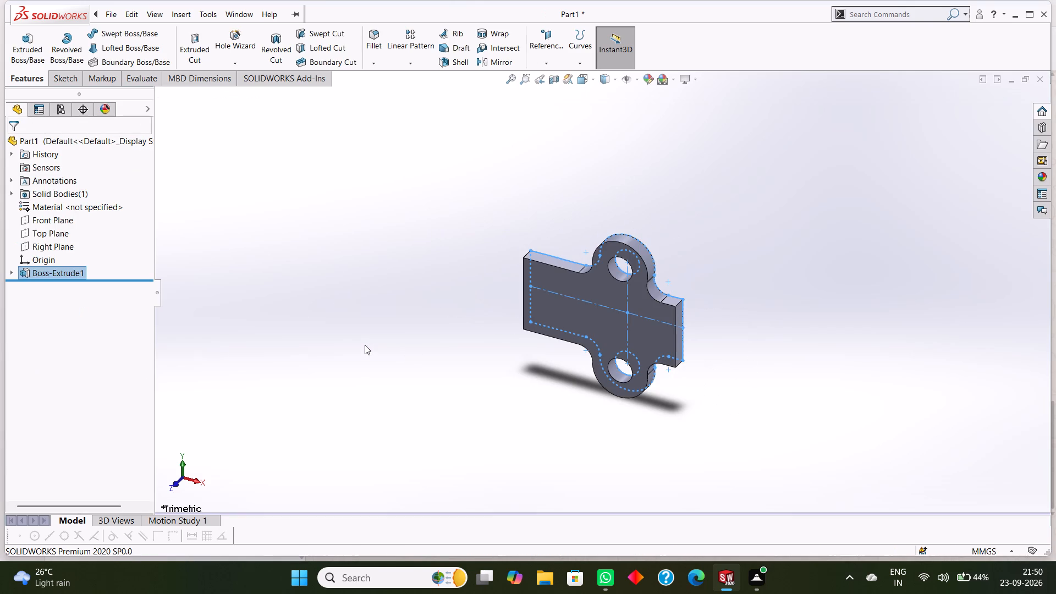
{"action": "left_click", "coordinate": [366, 347]}
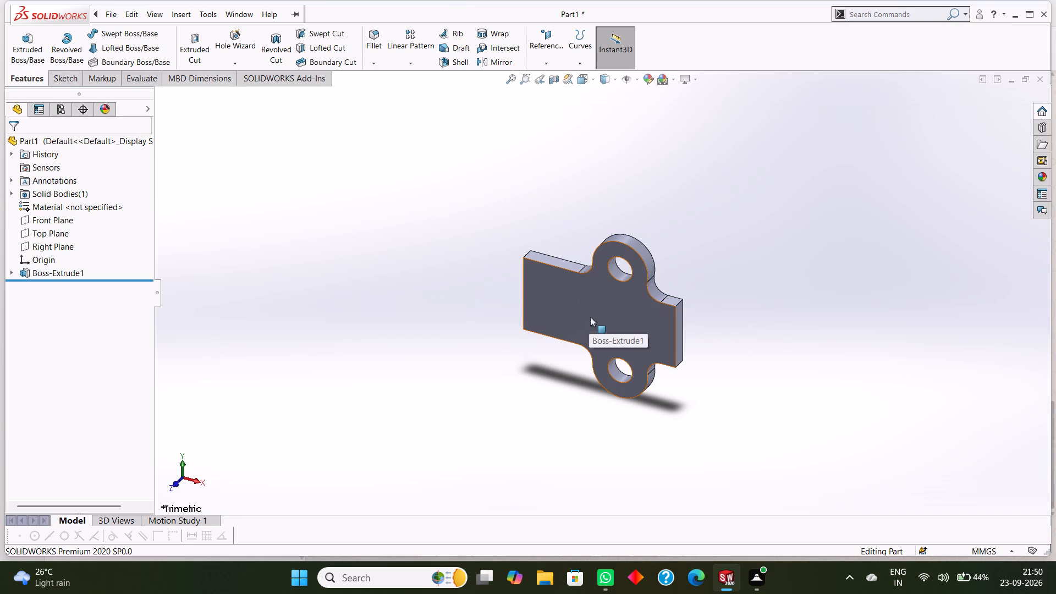
Examine the extruded plate face-on and from an oblique angle.
{"action": "left_click", "coordinate": [601, 312]}
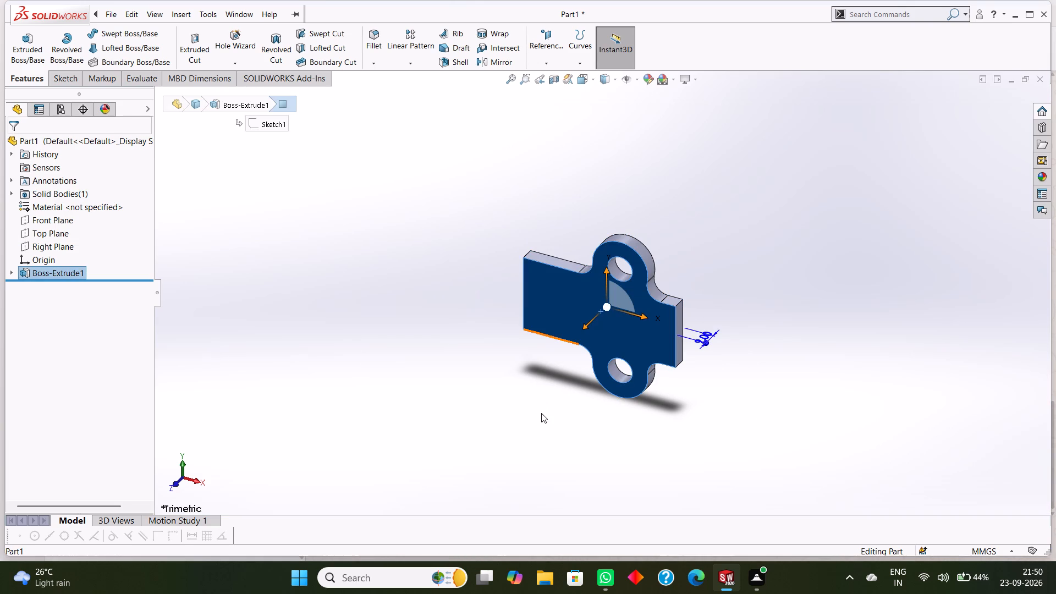
{"action": "key", "text": "ctrl+8"}
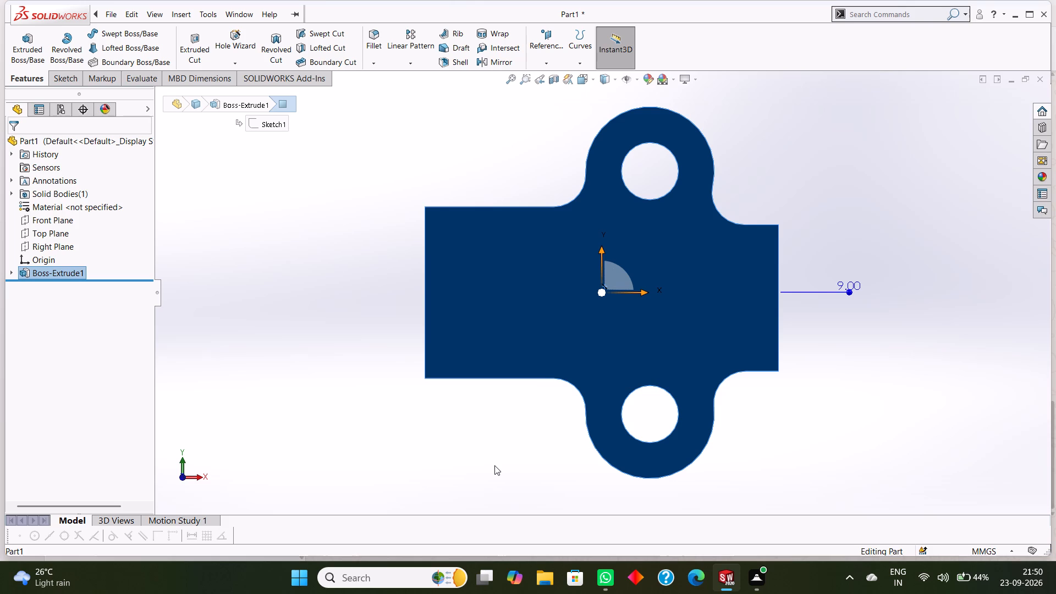
{"action": "key", "text": "Escape"}
{"action": "middle_click_drag", "start_coordinate": [554, 514], "coordinate": [565, 346]}
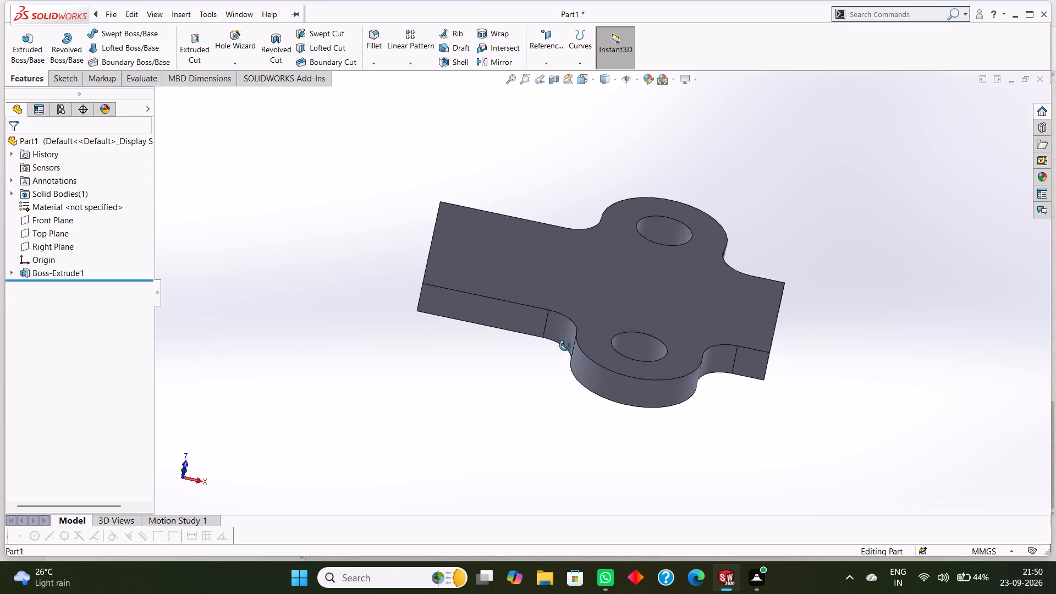
{"action": "middle_click_drag", "start_coordinate": [565, 346], "coordinate": [580, 367]}
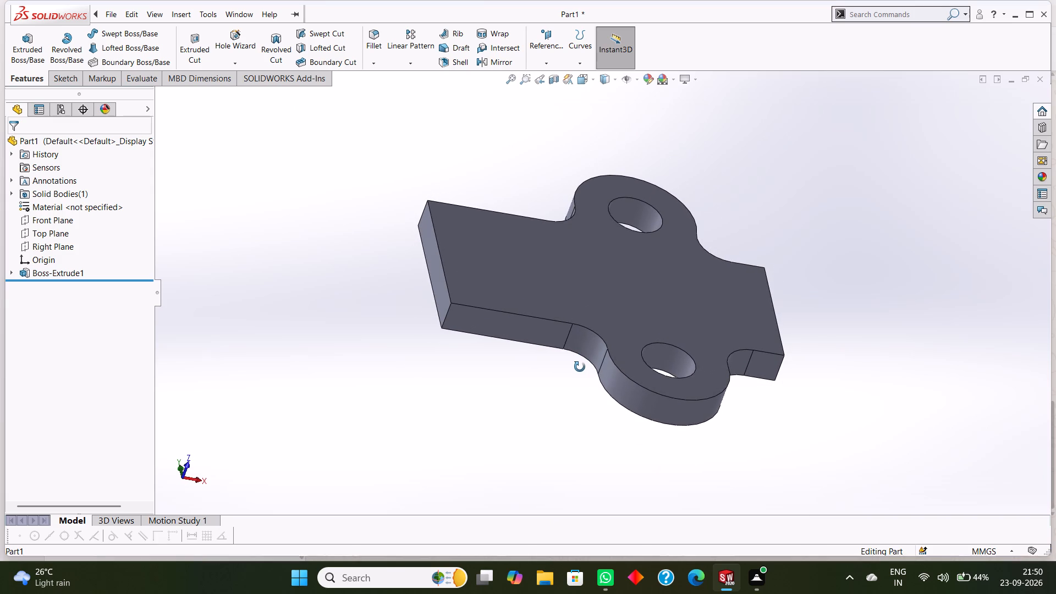
{"action": "middle_click_drag", "start_coordinate": [580, 367], "coordinate": [584, 366]}
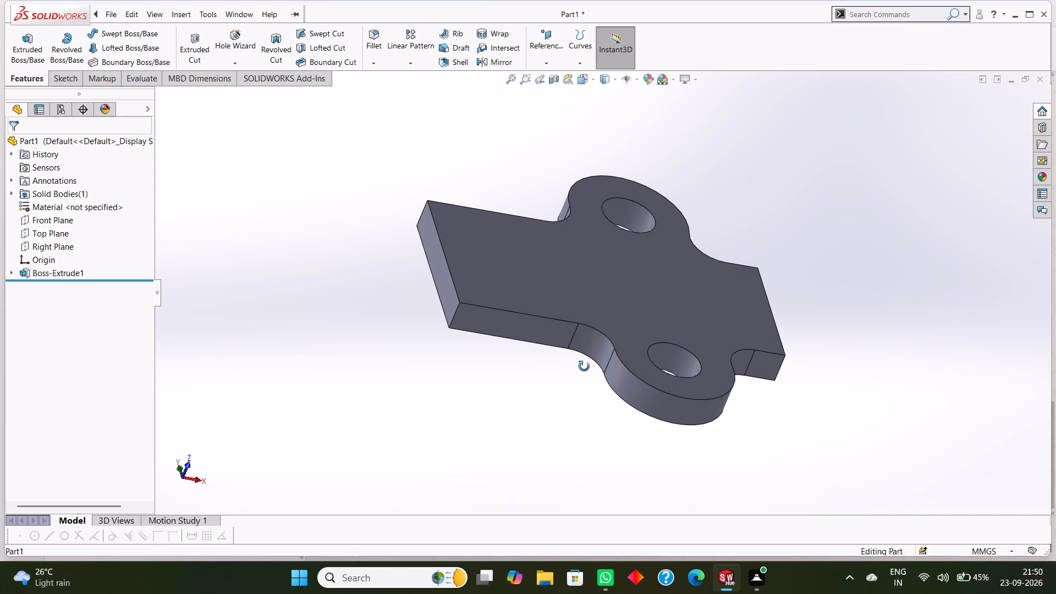
{"action": "middle_click_drag", "start_coordinate": [584, 366], "coordinate": [585, 366]}
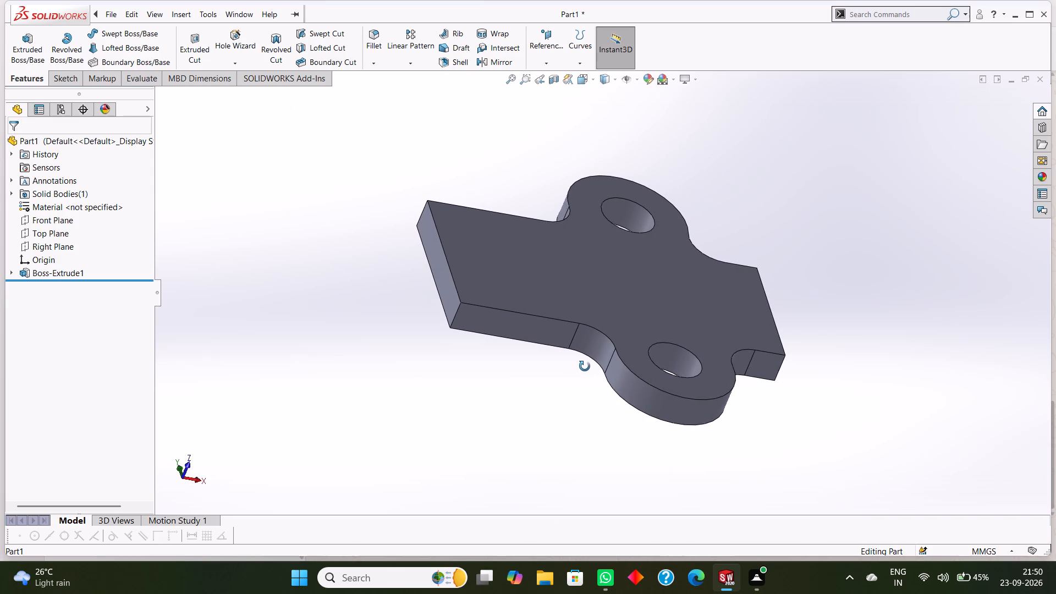
{"action": "middle_click_drag", "start_coordinate": [585, 366], "coordinate": [588, 371]}
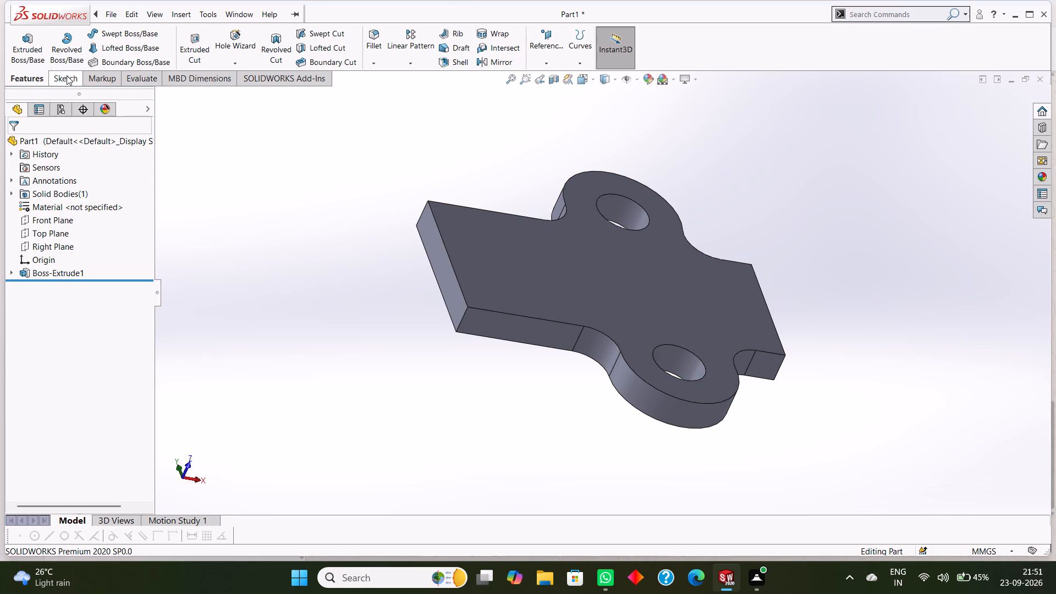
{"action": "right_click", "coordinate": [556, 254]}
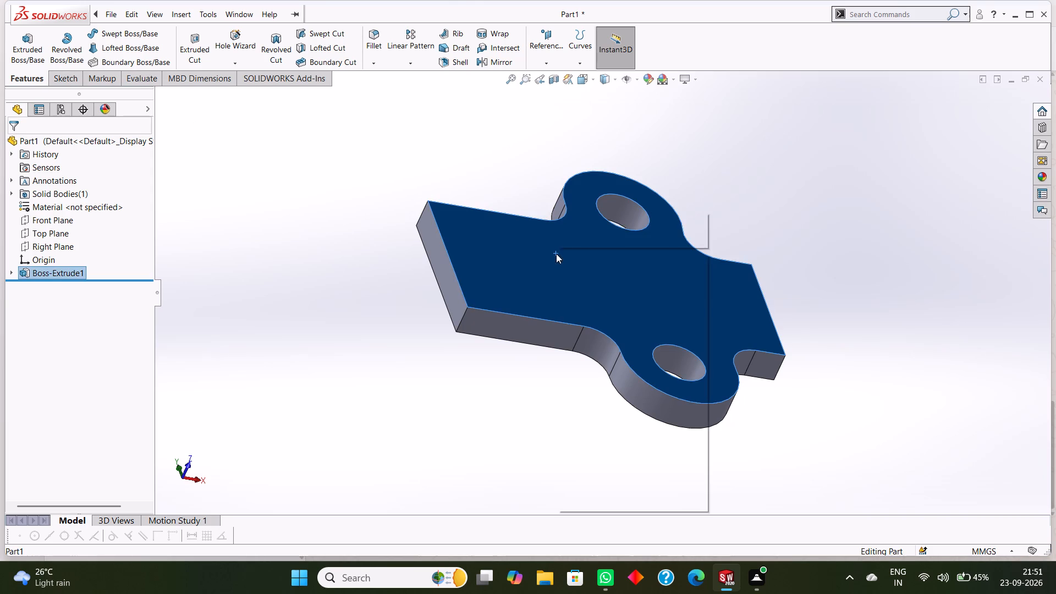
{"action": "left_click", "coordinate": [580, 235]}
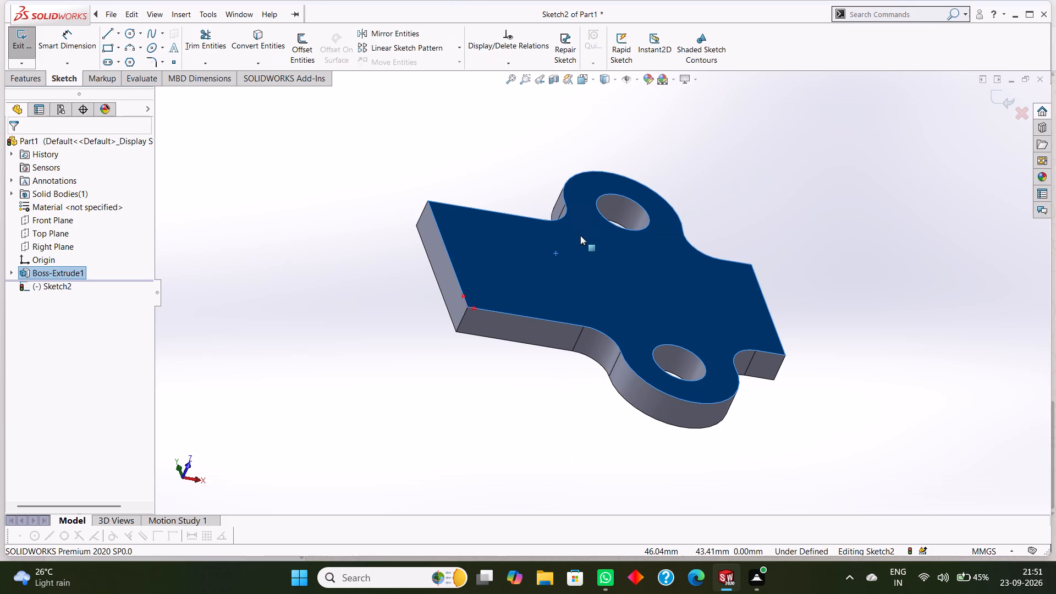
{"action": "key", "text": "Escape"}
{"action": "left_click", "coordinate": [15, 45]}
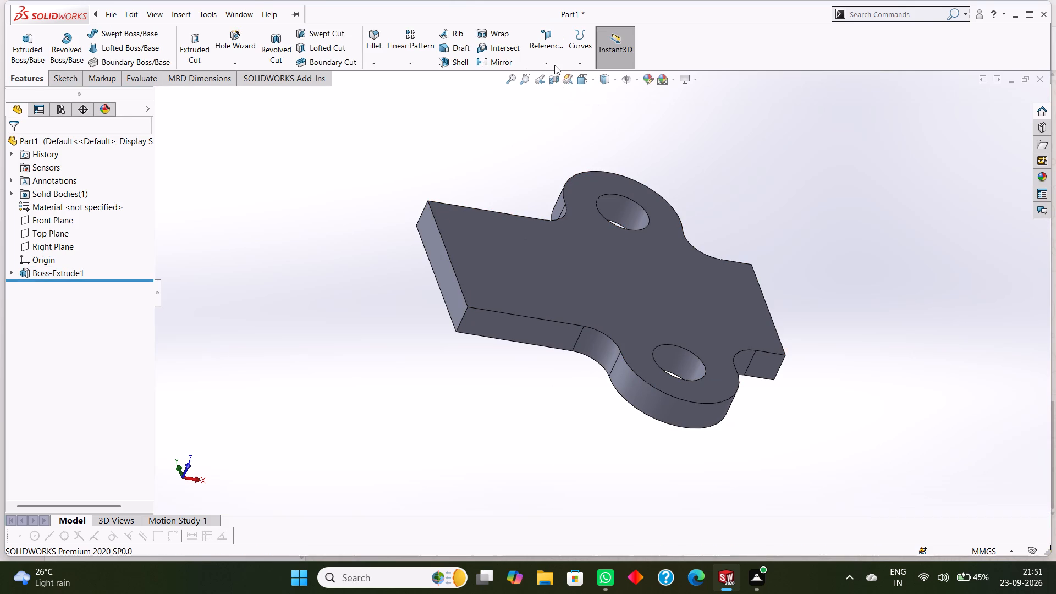
Create a reference plane parallel to the Right Plane, offset 99 mm toward the plate's narrow end.
{"action": "left_click", "coordinate": [554, 65]}
{"action": "left_click", "coordinate": [570, 81]}
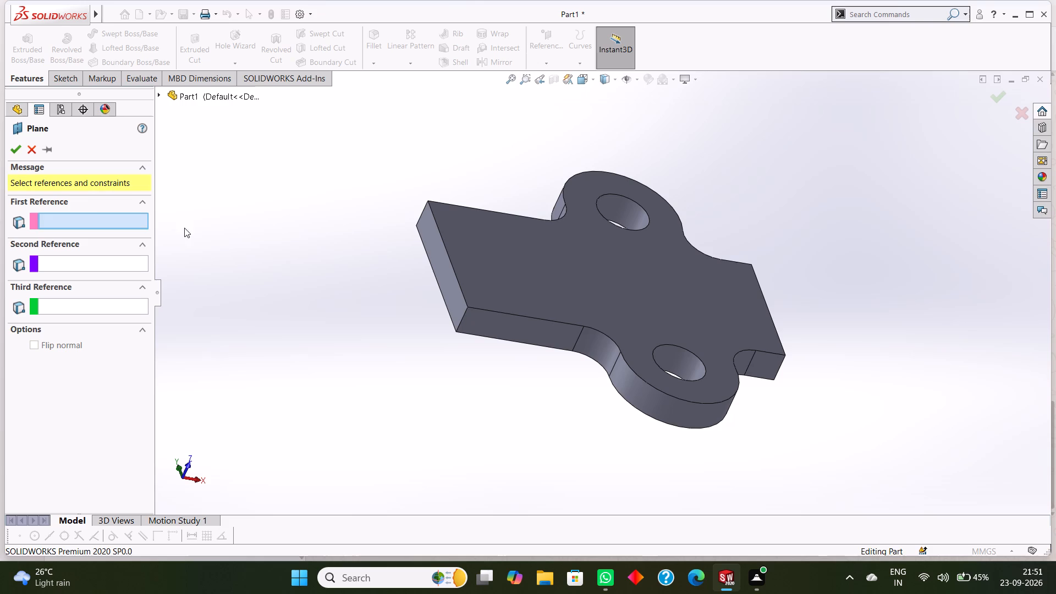
{"action": "left_click", "coordinate": [159, 96]}
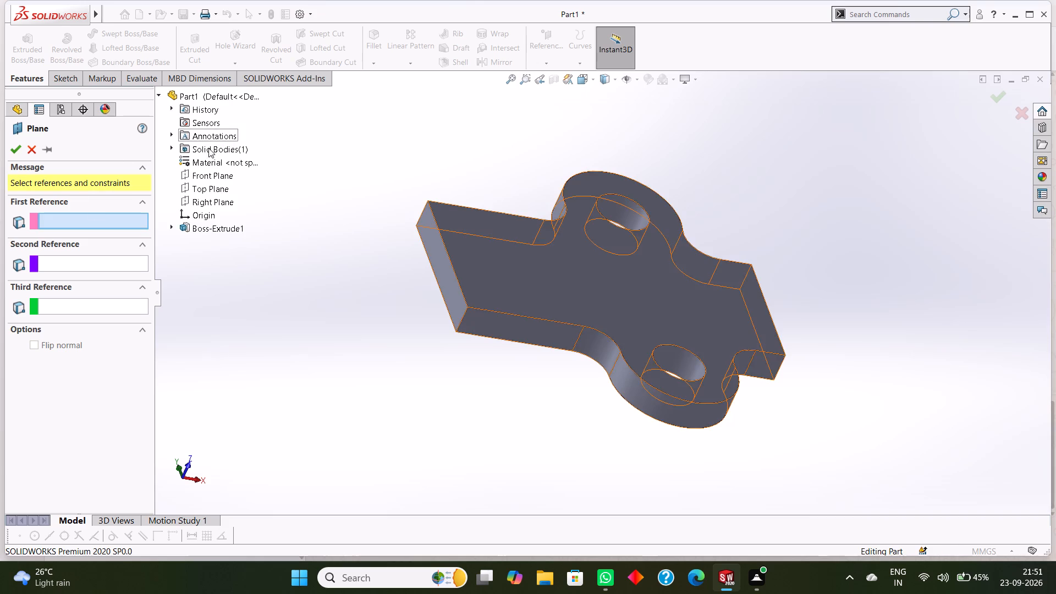
{"action": "left_click", "coordinate": [220, 200]}
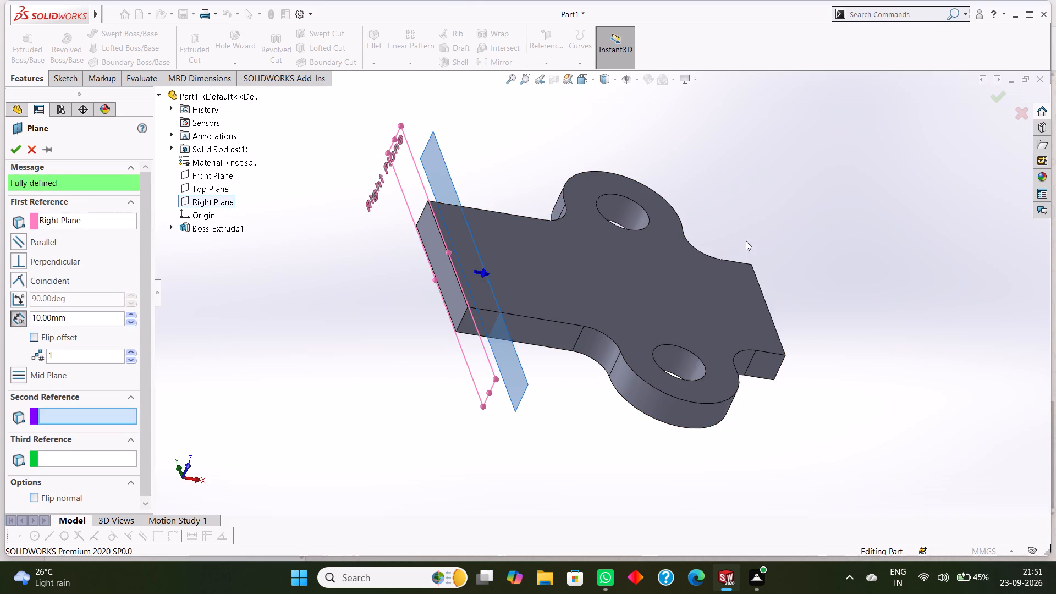
{"action": "middle_click_drag", "start_coordinate": [823, 229], "coordinate": [814, 203]}
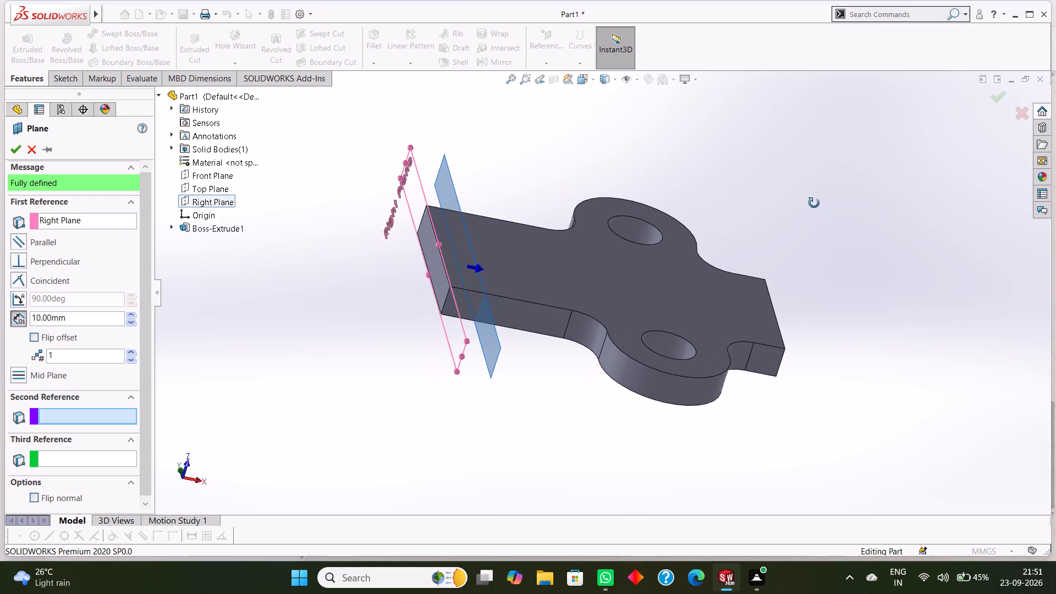
{"action": "middle_click_drag", "start_coordinate": [814, 203], "coordinate": [799, 210]}
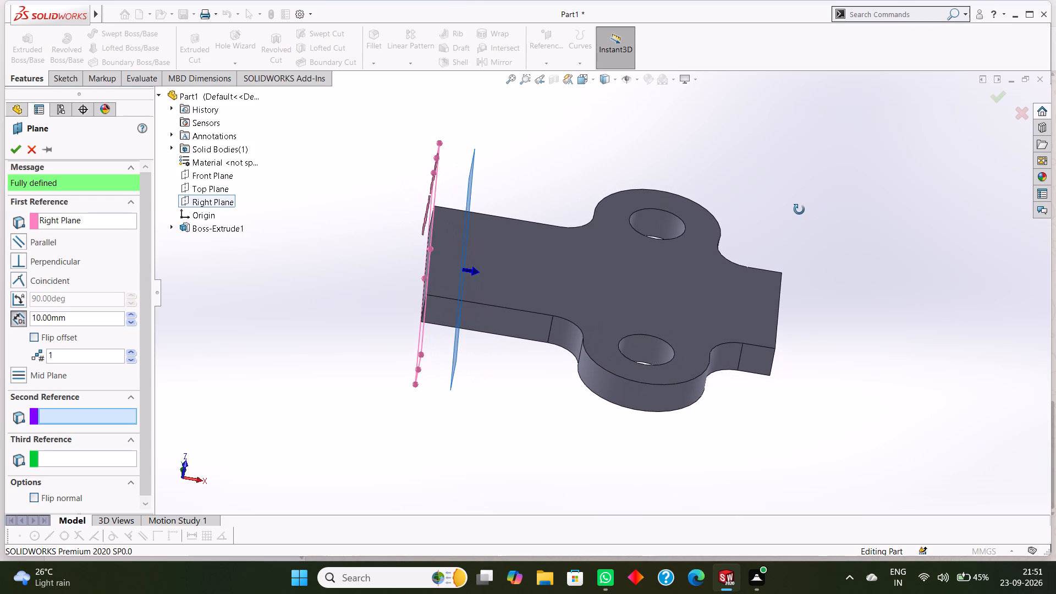
{"action": "middle_click_drag", "start_coordinate": [799, 210], "coordinate": [806, 206]}
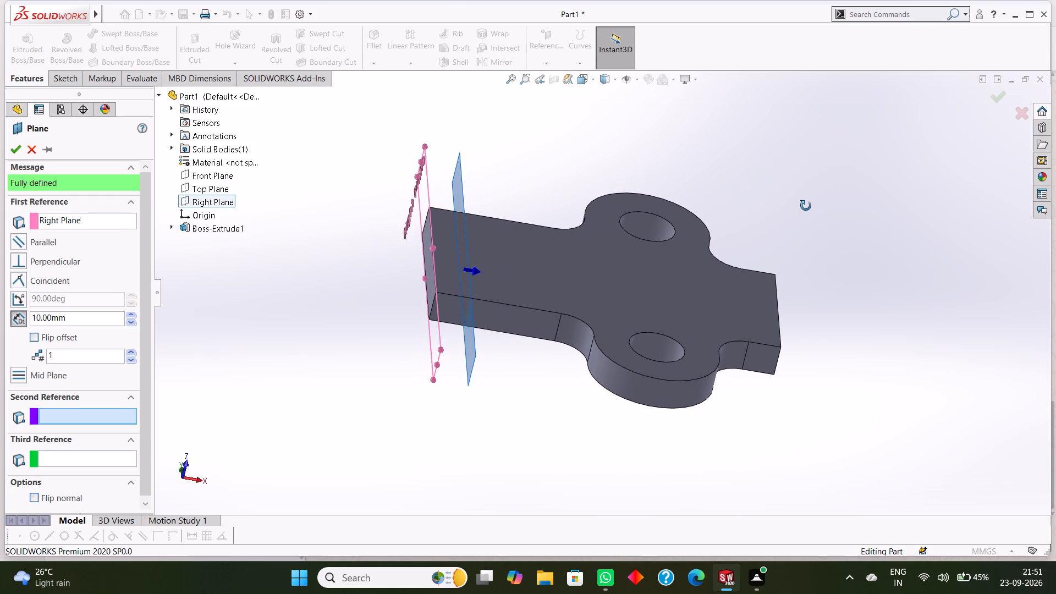
{"action": "middle_click_drag", "start_coordinate": [806, 206], "coordinate": [805, 206]}
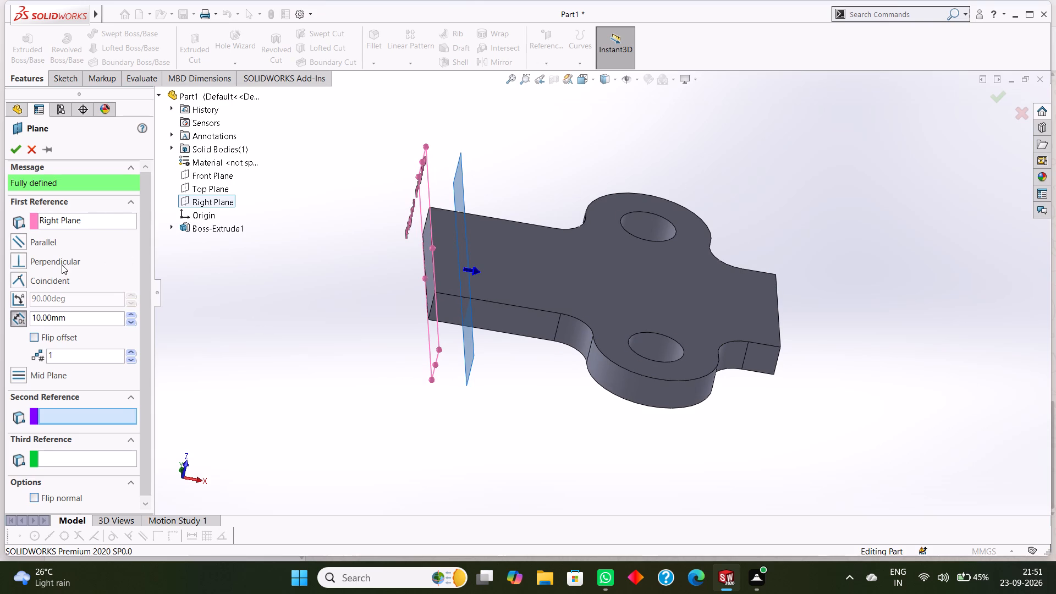
{"action": "left_click_drag", "start_coordinate": [73, 314], "coordinate": [31, 312]}
{"action": "left_click_drag", "start_coordinate": [31, 312], "coordinate": [29, 312]}
{"action": "type", "text": "99"}
{"action": "key", "text": "Return"}
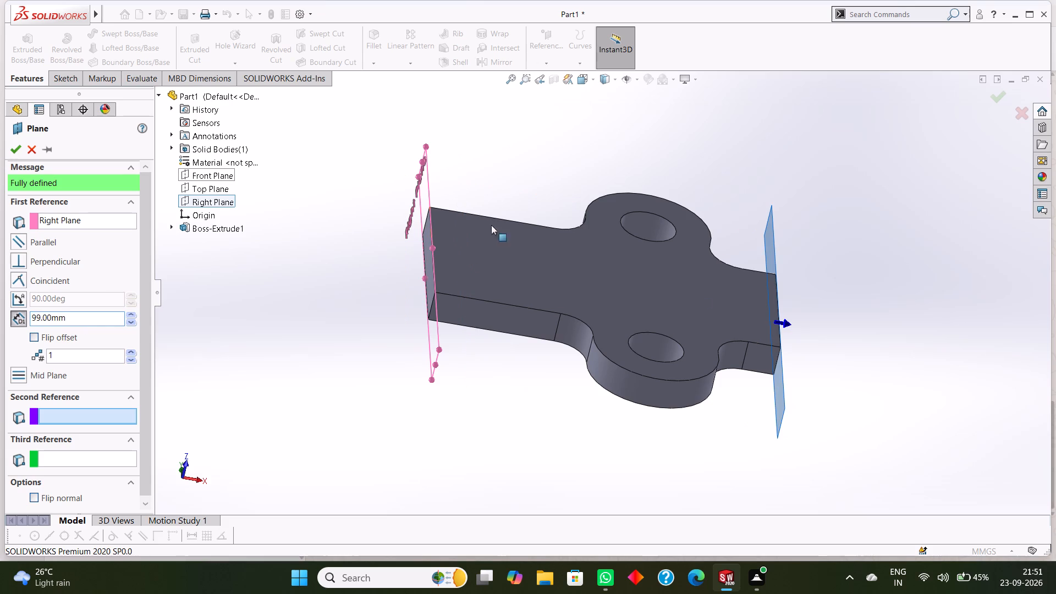
{"action": "middle_click_drag", "start_coordinate": [851, 311], "coordinate": [829, 287]}
{"action": "scroll", "coordinate": [829, 287], "scroll_direction": "down", "scroll_amount": 1}
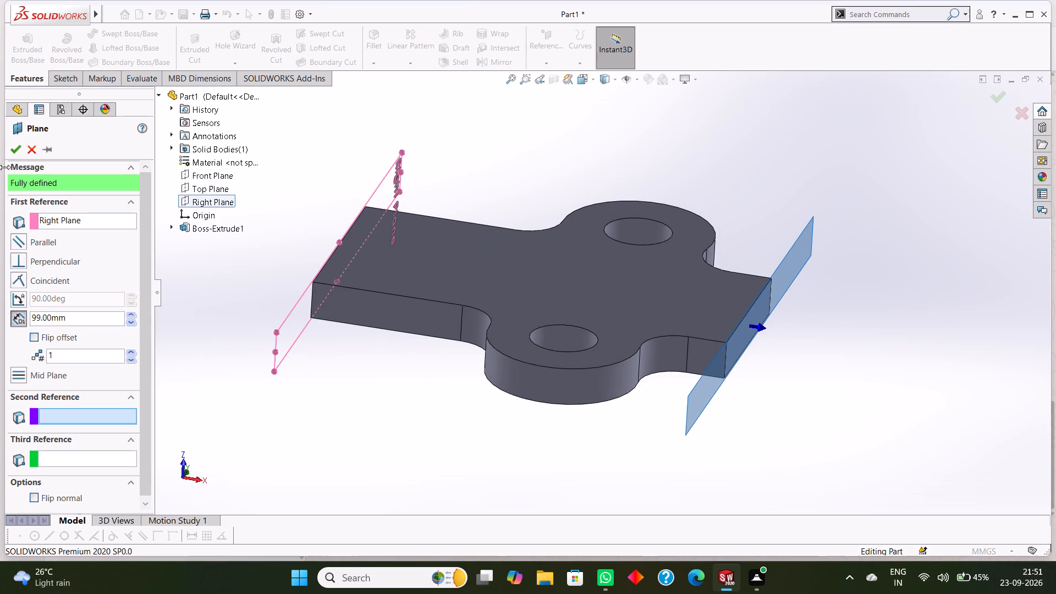
{"action": "left_click", "coordinate": [17, 152]}
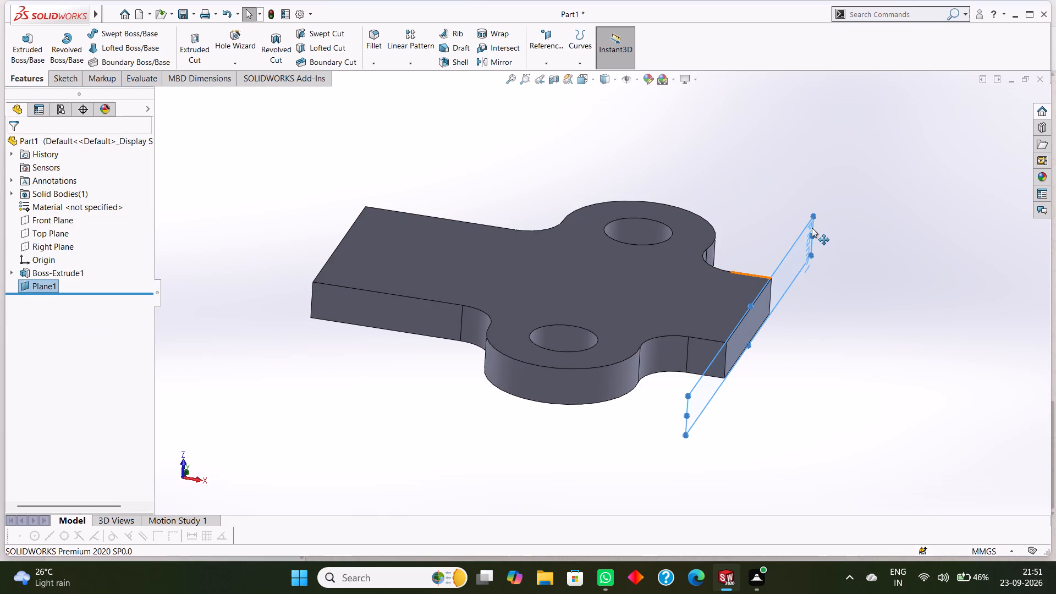
Examine the offset reference plane at the plate's narrow end face-on, from the reverse side and from oblique angles.
{"action": "left_click", "coordinate": [809, 225]}
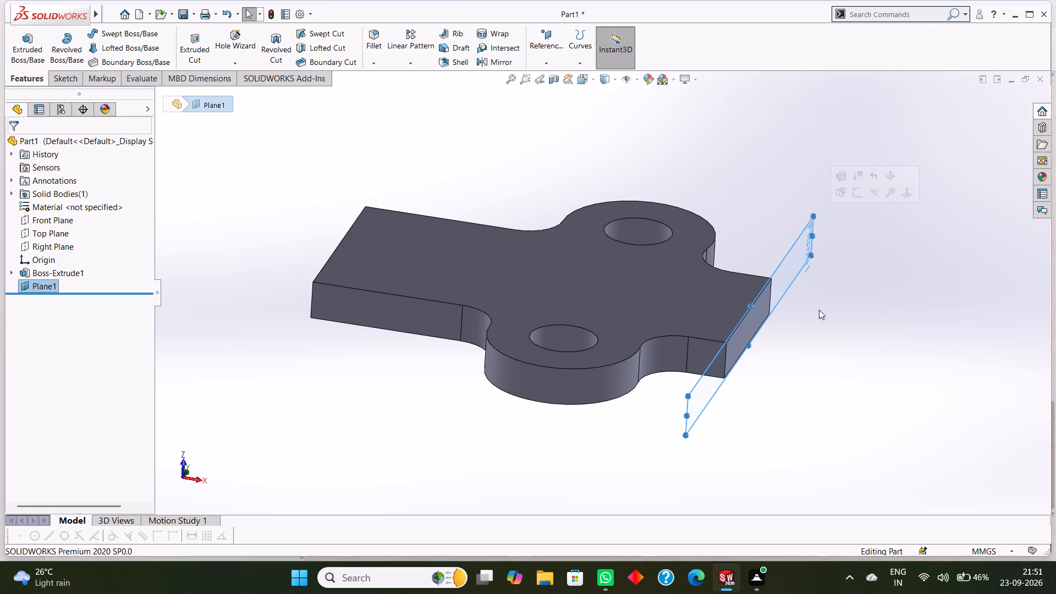
{"action": "key", "text": "ctrl+8"}
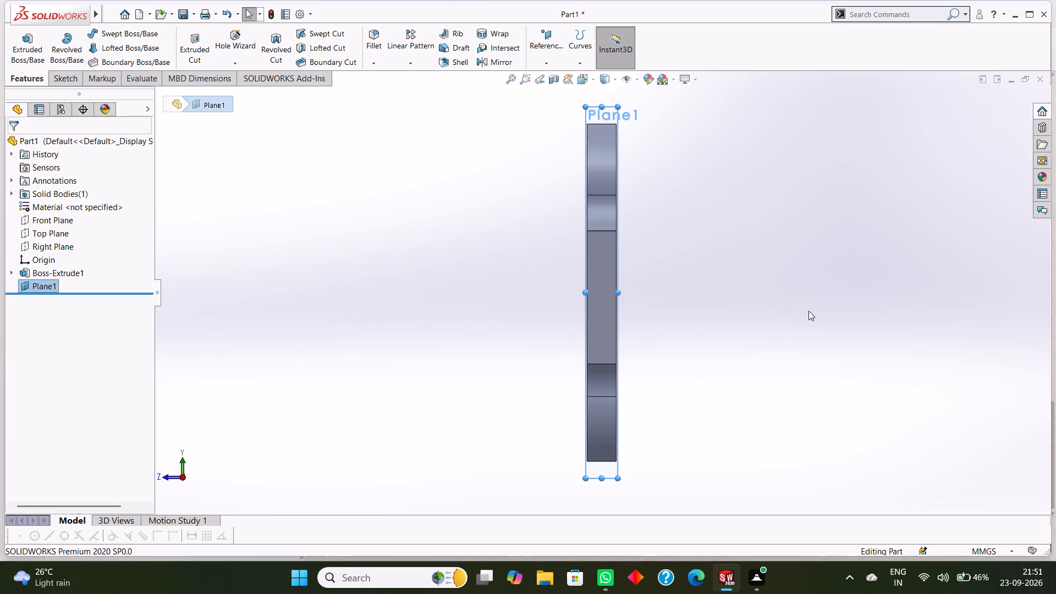
{"action": "middle_click_drag", "start_coordinate": [819, 424], "coordinate": [897, 298]}
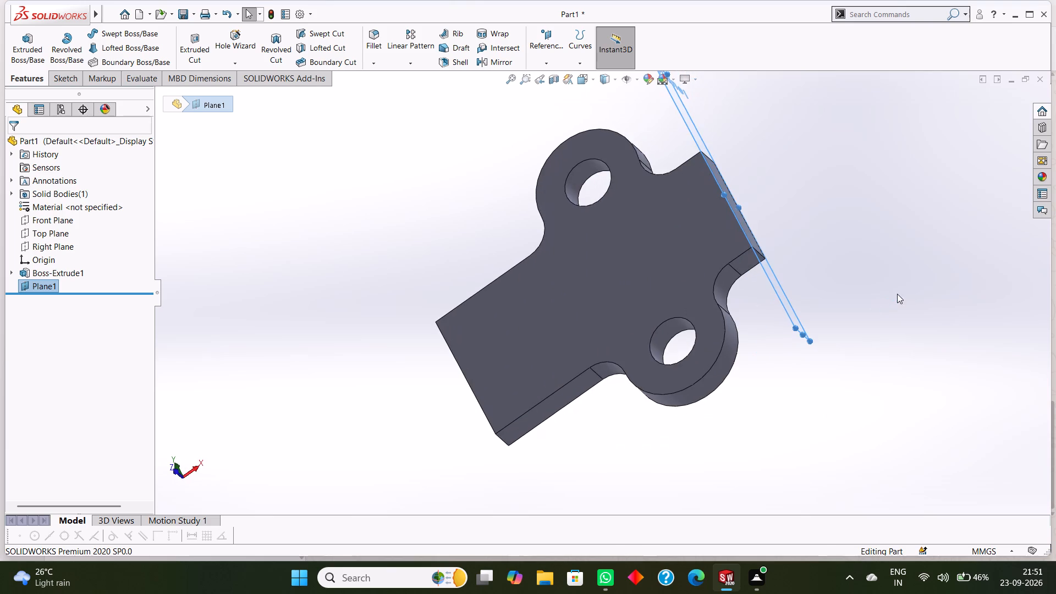
{"action": "middle_click_drag", "start_coordinate": [813, 425], "coordinate": [897, 356]}
{"action": "scroll", "coordinate": [818, 422], "scroll_direction": "up", "scroll_amount": 1}
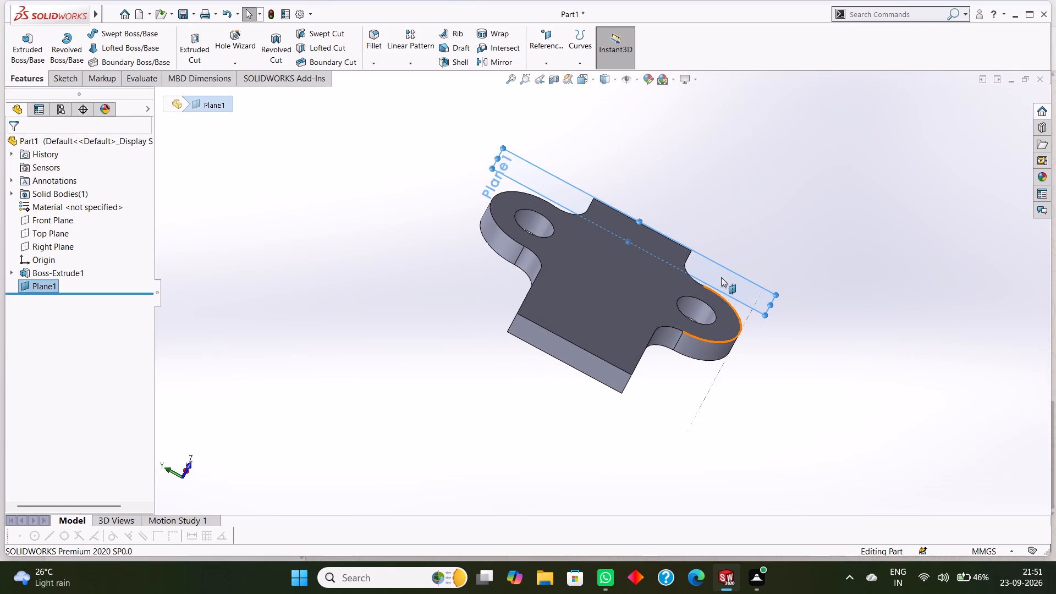
{"action": "left_click", "coordinate": [721, 277]}
{"action": "key", "text": "ctrl+8"}
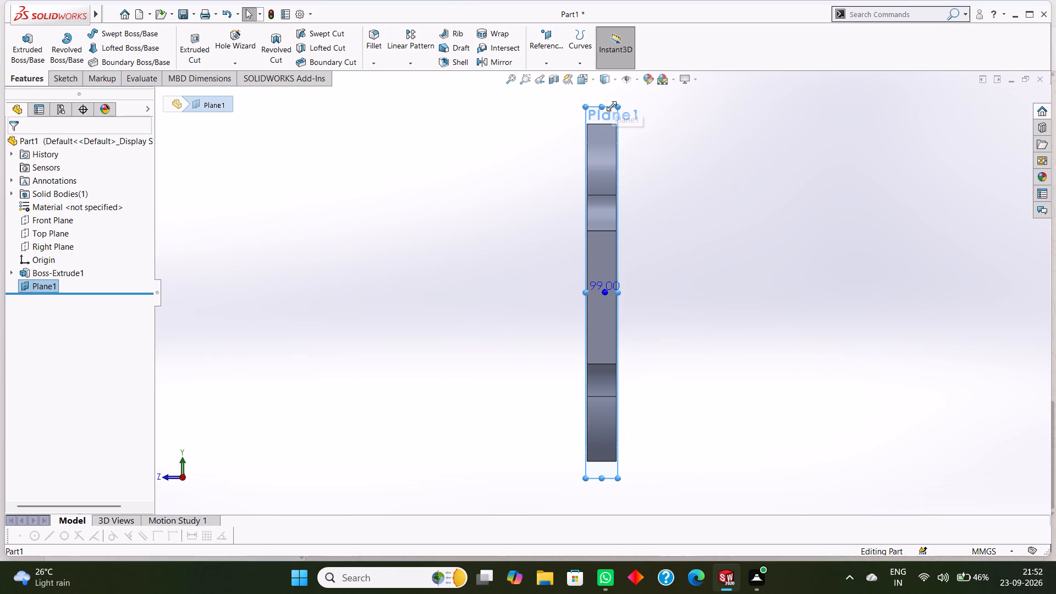
{"action": "left_click", "coordinate": [608, 111]}
{"action": "key", "text": "ctrl+8"}
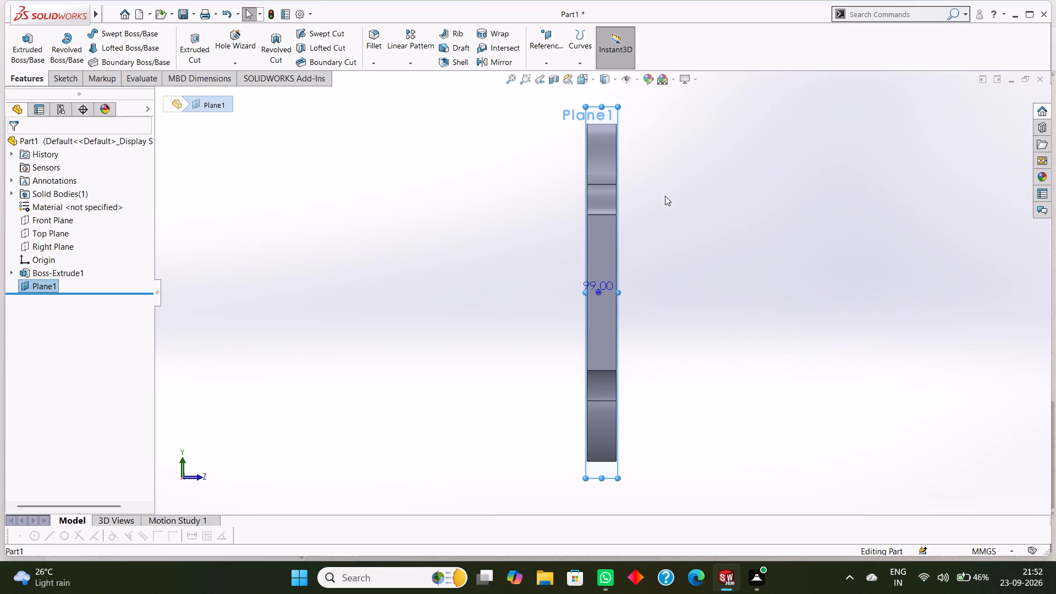
{"action": "middle_click_drag", "start_coordinate": [703, 306], "coordinate": [623, 212]}
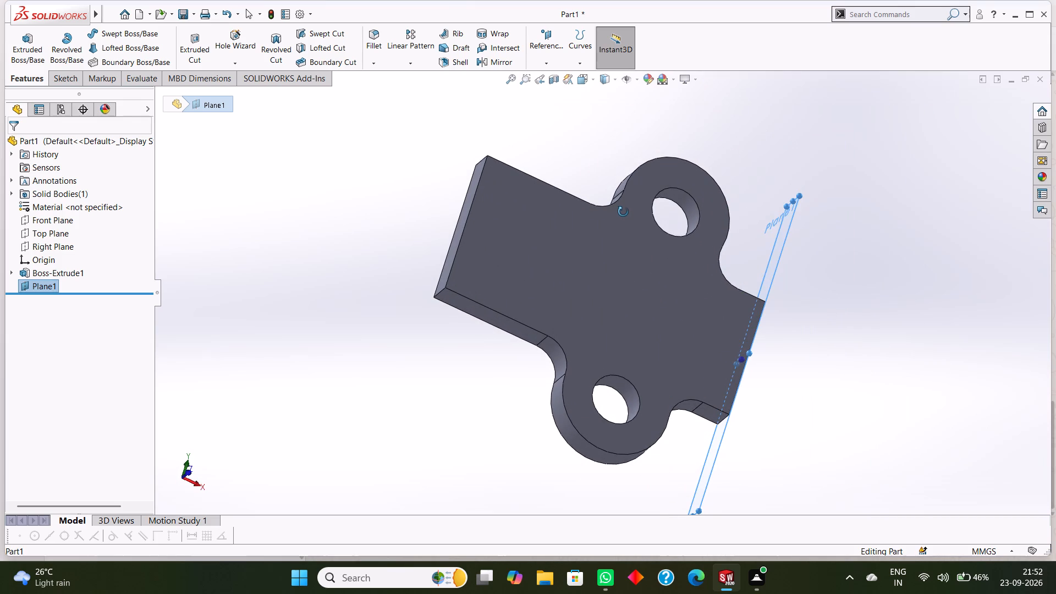
{"action": "middle_click_drag", "start_coordinate": [623, 212], "coordinate": [624, 190]}
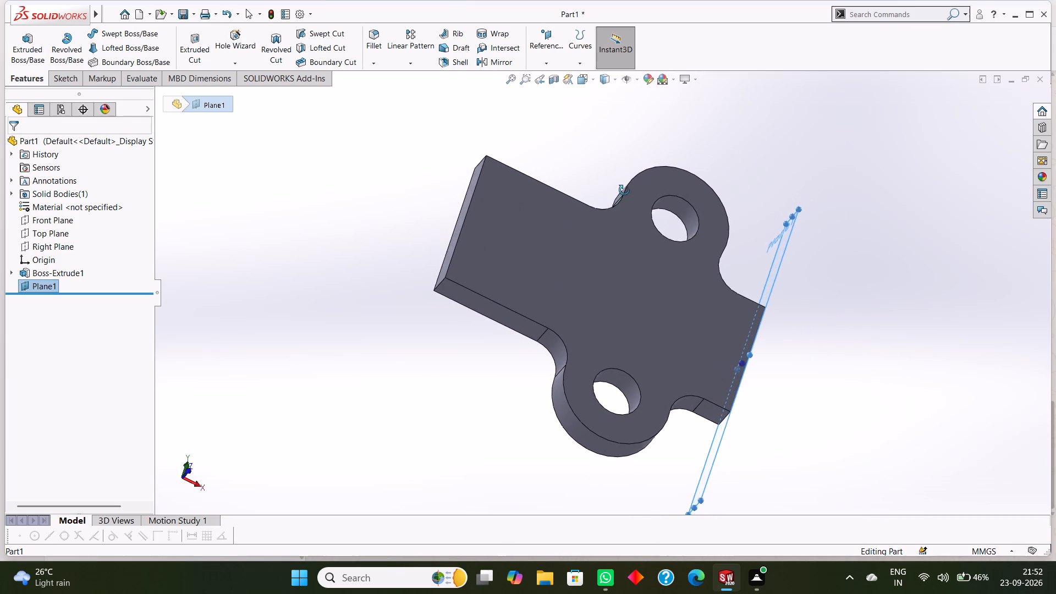
{"action": "middle_click_drag", "start_coordinate": [624, 190], "coordinate": [667, 284]}
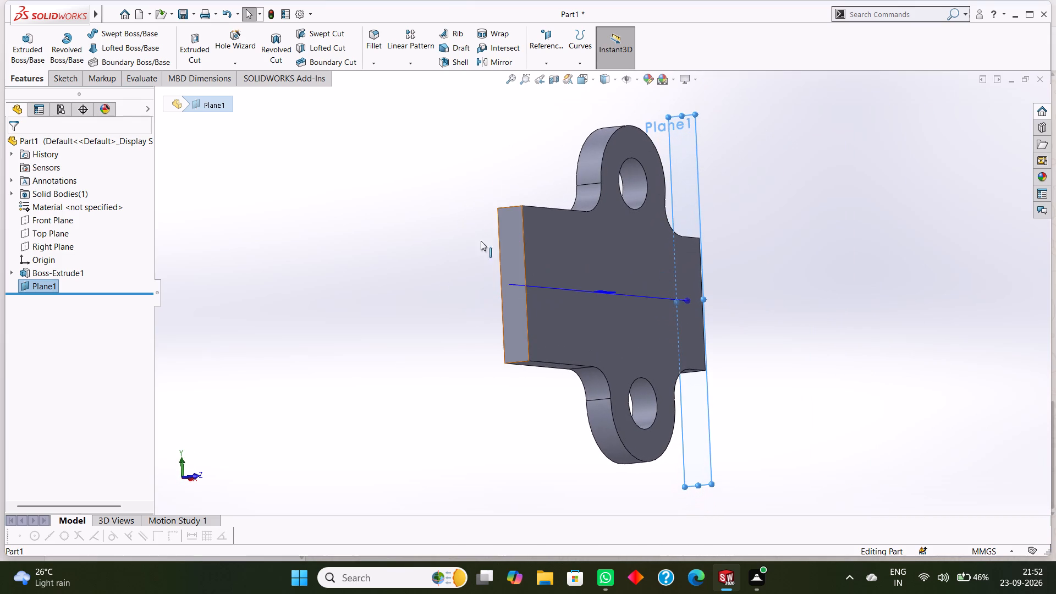
{"action": "middle_click_drag", "start_coordinate": [439, 211], "coordinate": [465, 274]}
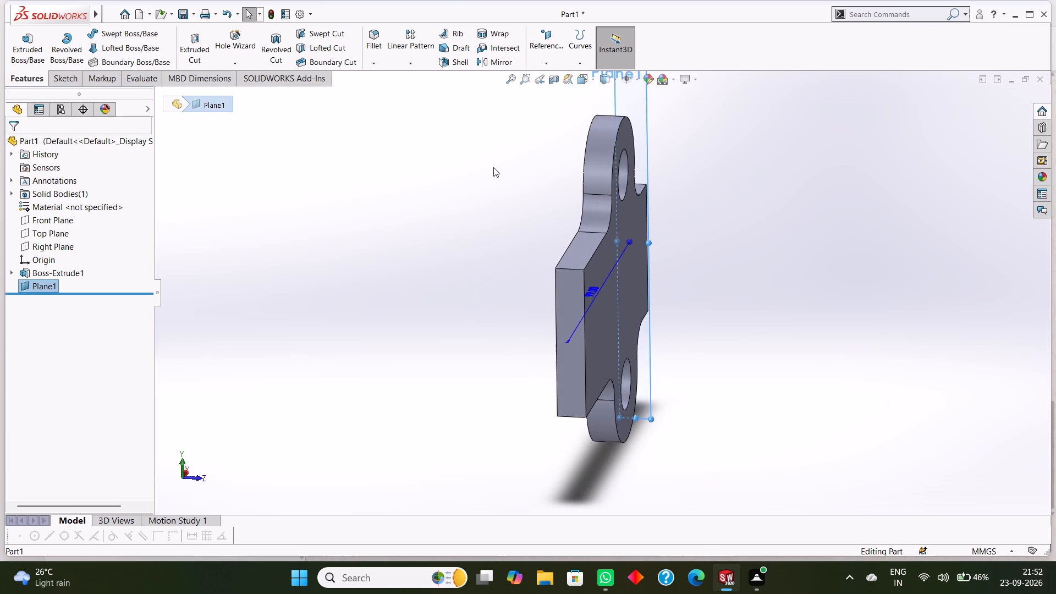
{"action": "middle_click_drag", "start_coordinate": [491, 167], "coordinate": [406, 166]}
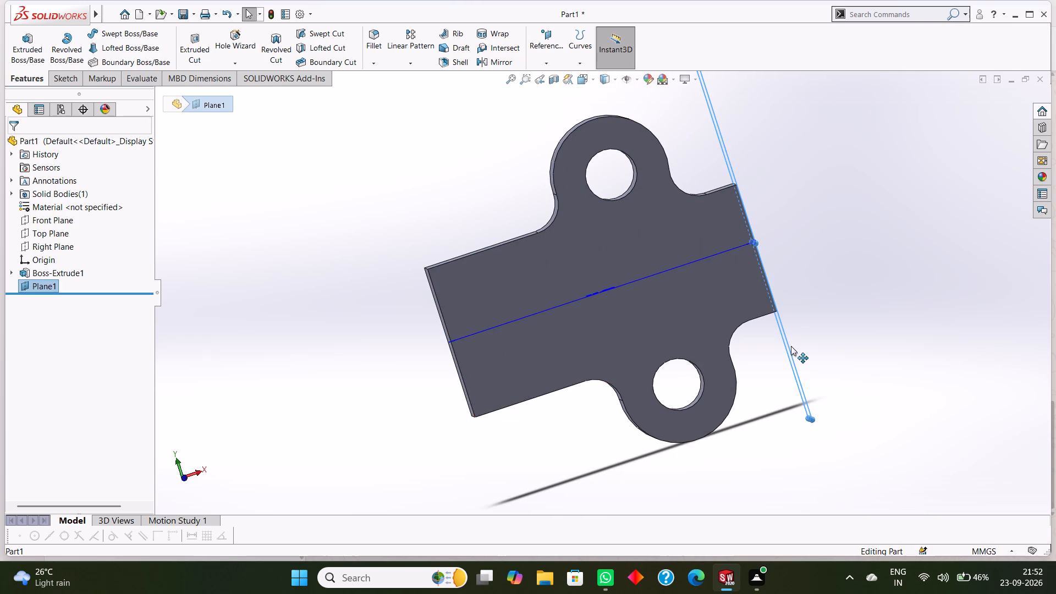
{"action": "left_click", "coordinate": [790, 346]}
{"action": "key", "text": "ctrl+8"}
{"action": "middle_click_drag", "start_coordinate": [771, 372], "coordinate": [767, 370]}
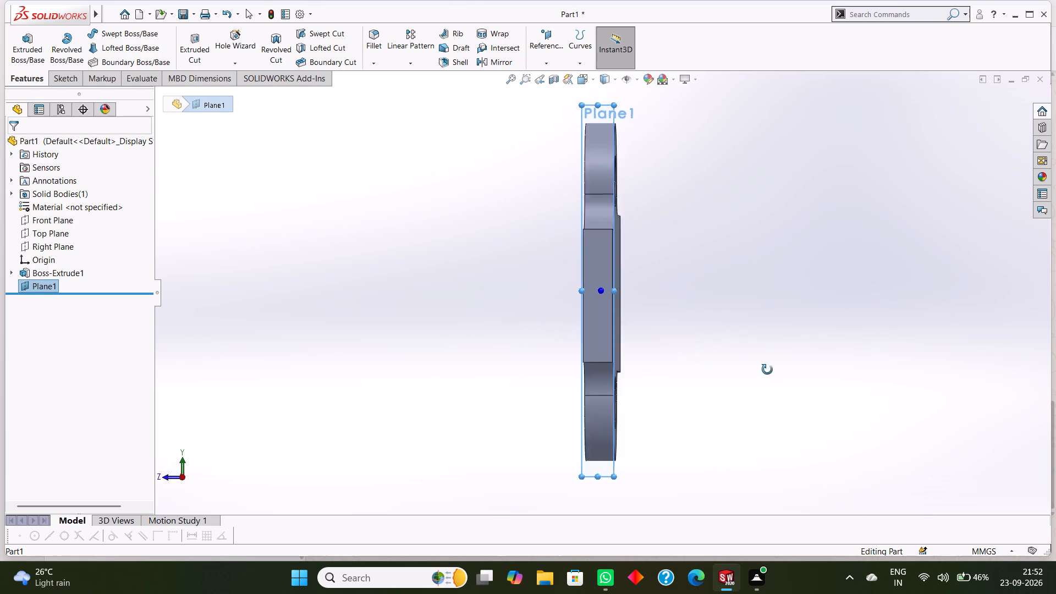
{"action": "middle_click_drag", "start_coordinate": [767, 370], "coordinate": [601, 289]}
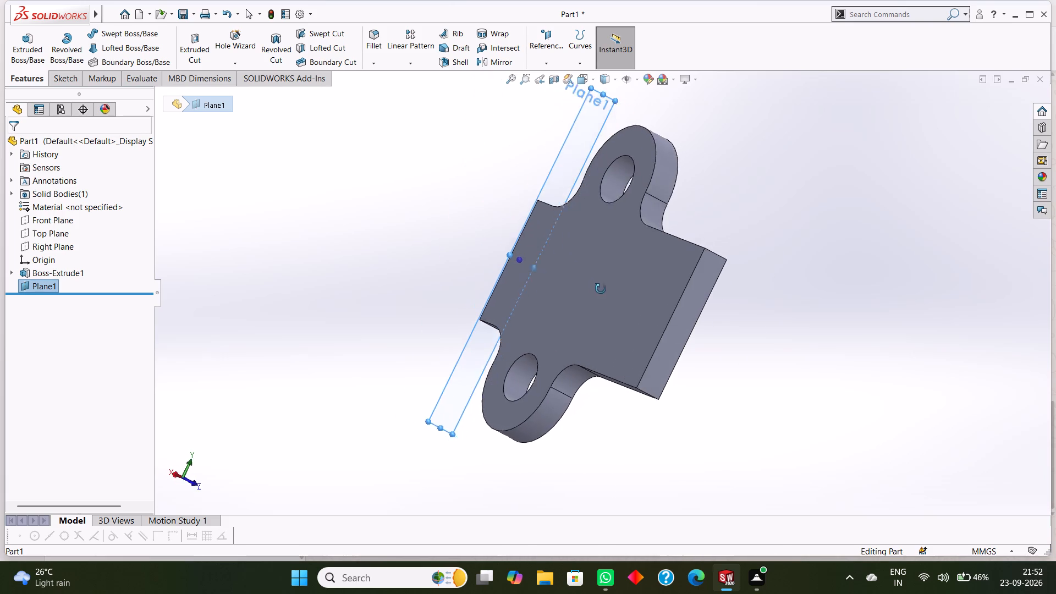
{"action": "middle_click_drag", "start_coordinate": [601, 289], "coordinate": [625, 295]}
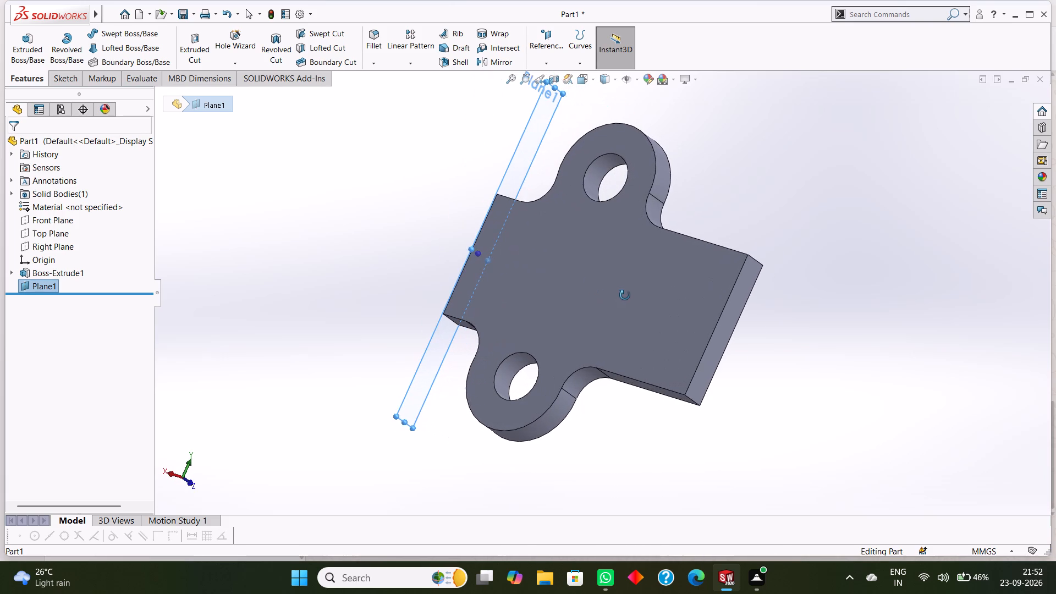
{"action": "middle_click_drag", "start_coordinate": [625, 295], "coordinate": [626, 299]}
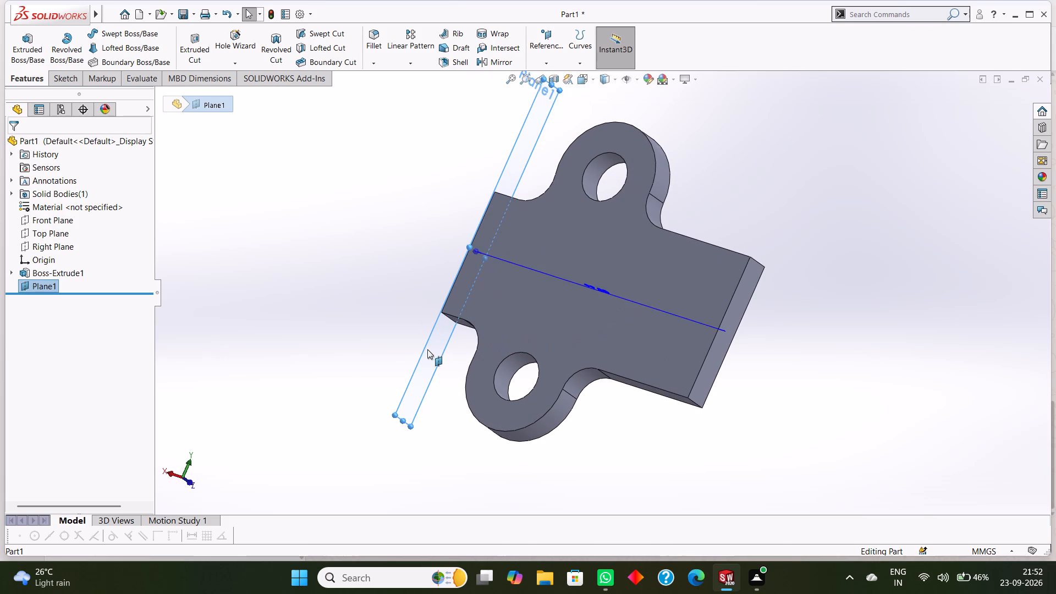
{"action": "left_click", "coordinate": [427, 349]}
{"action": "key", "text": "ctrl+8"}
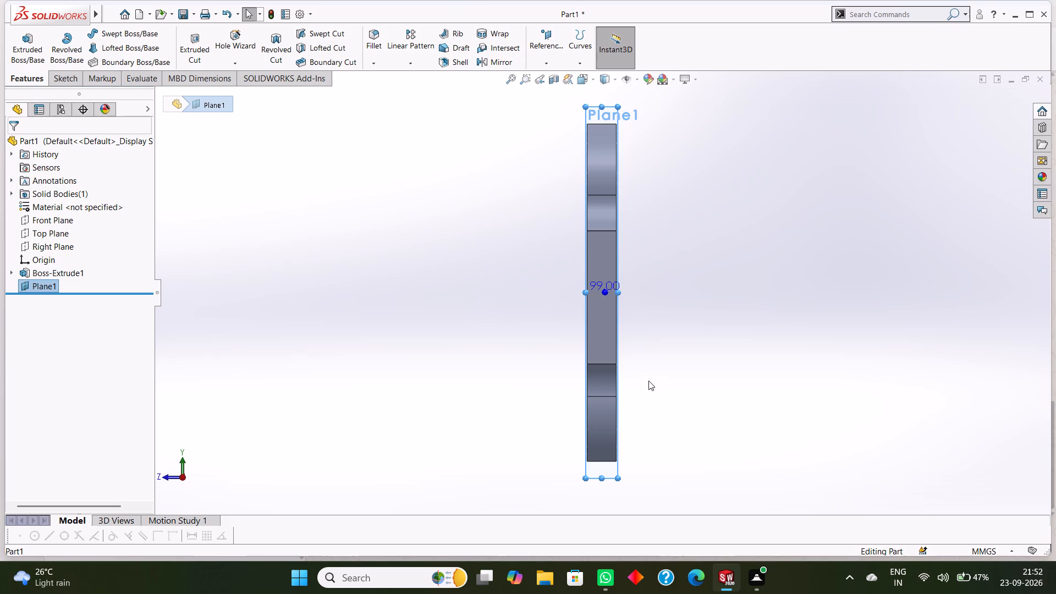
{"action": "middle_click_drag", "start_coordinate": [664, 378], "coordinate": [696, 373]}
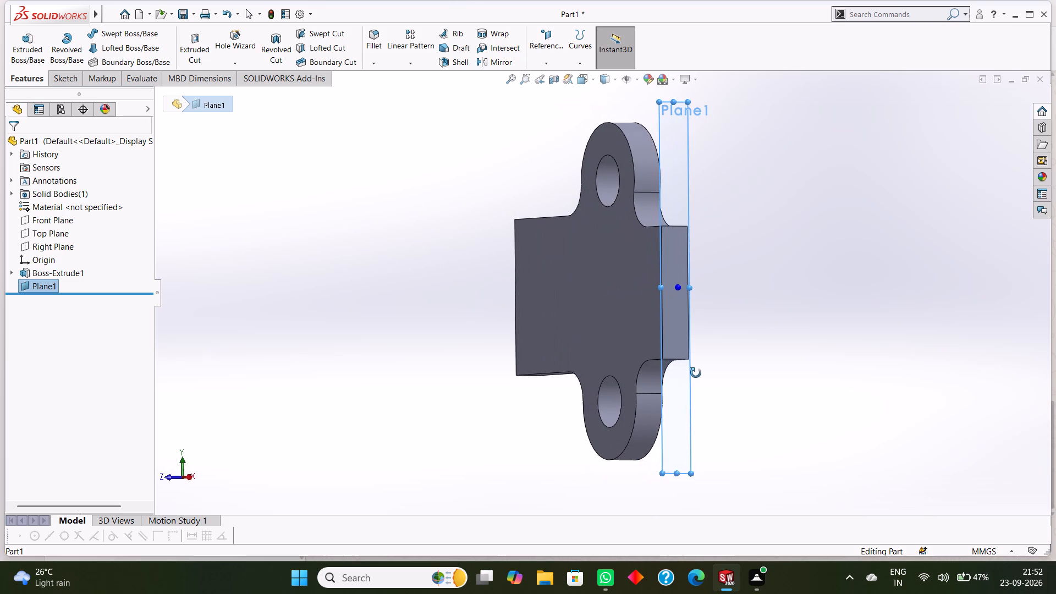
{"action": "middle_click_drag", "start_coordinate": [696, 373], "coordinate": [694, 373]}
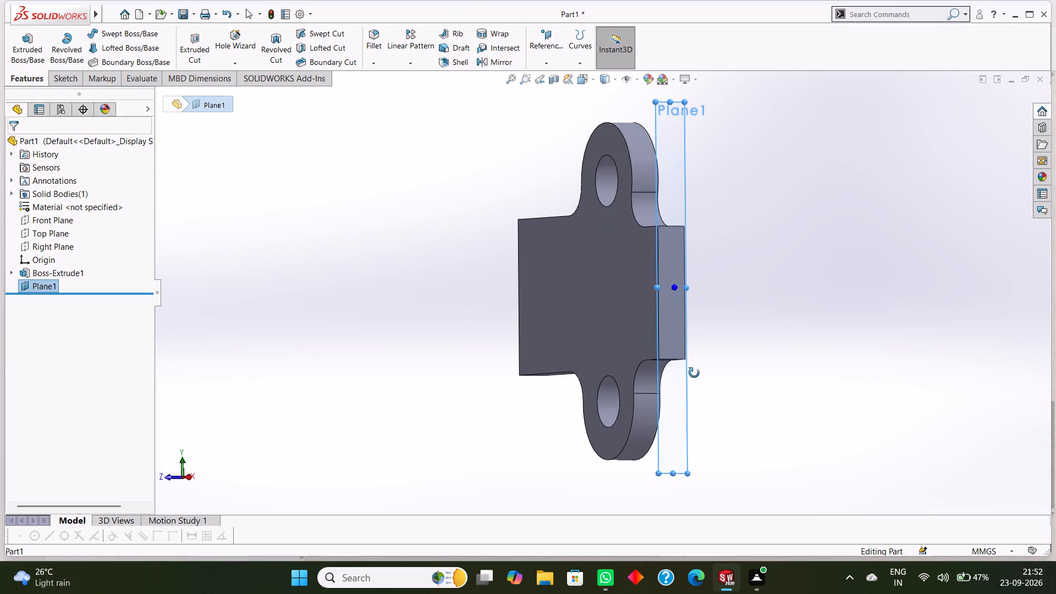
{"action": "middle_click_drag", "start_coordinate": [694, 373], "coordinate": [689, 385]}
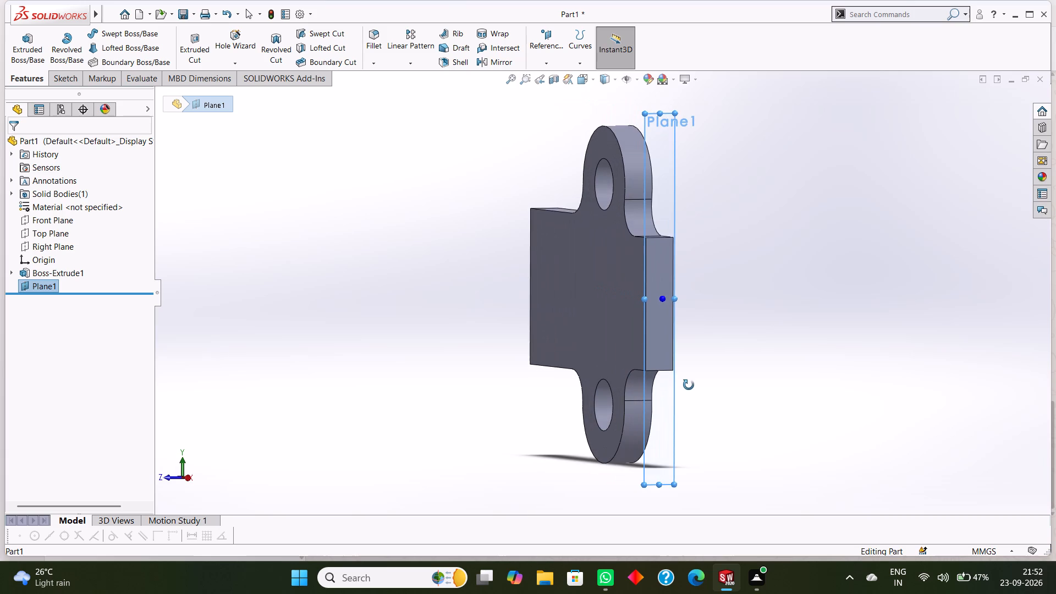
{"action": "middle_click_drag", "start_coordinate": [689, 385], "coordinate": [667, 375]}
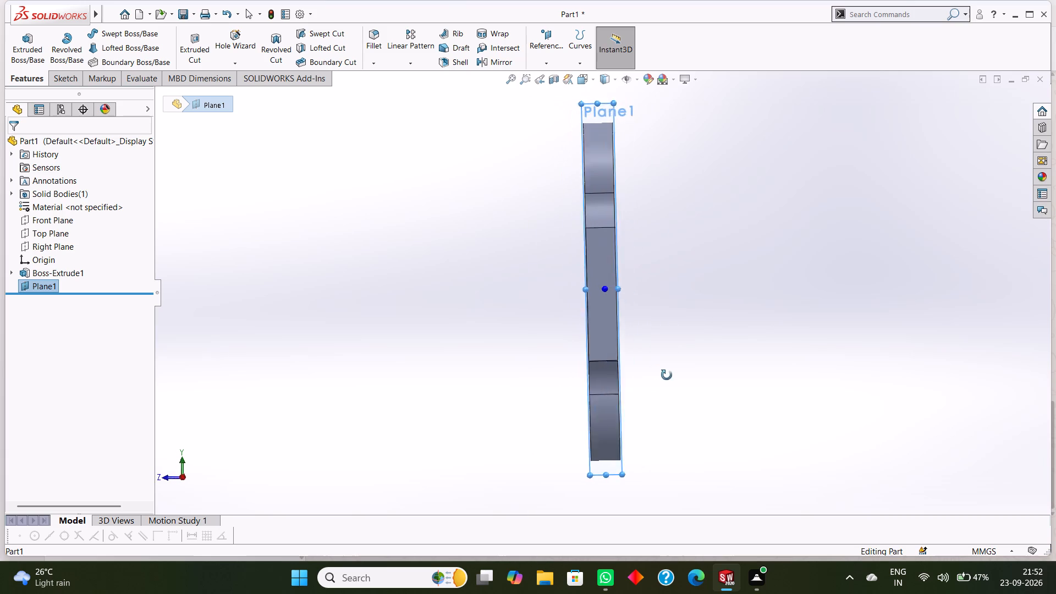
{"action": "middle_click_drag", "start_coordinate": [667, 375], "coordinate": [687, 387]}
Start a sketch on the offset reference plane at the plate's narrow end.
{"action": "left_click", "coordinate": [667, 214]}
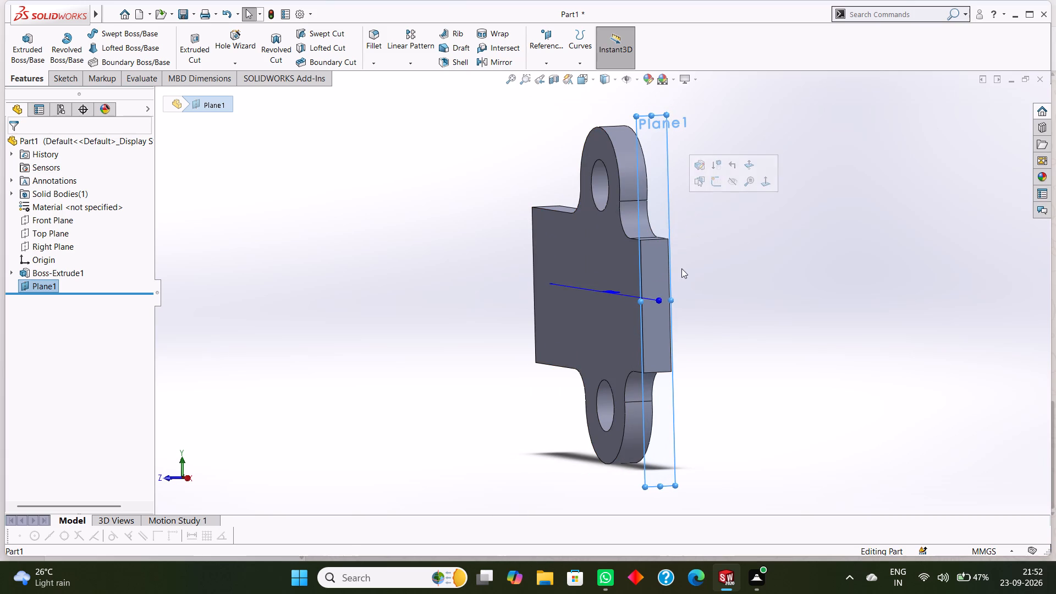
{"action": "key", "text": "ctrl+8"}
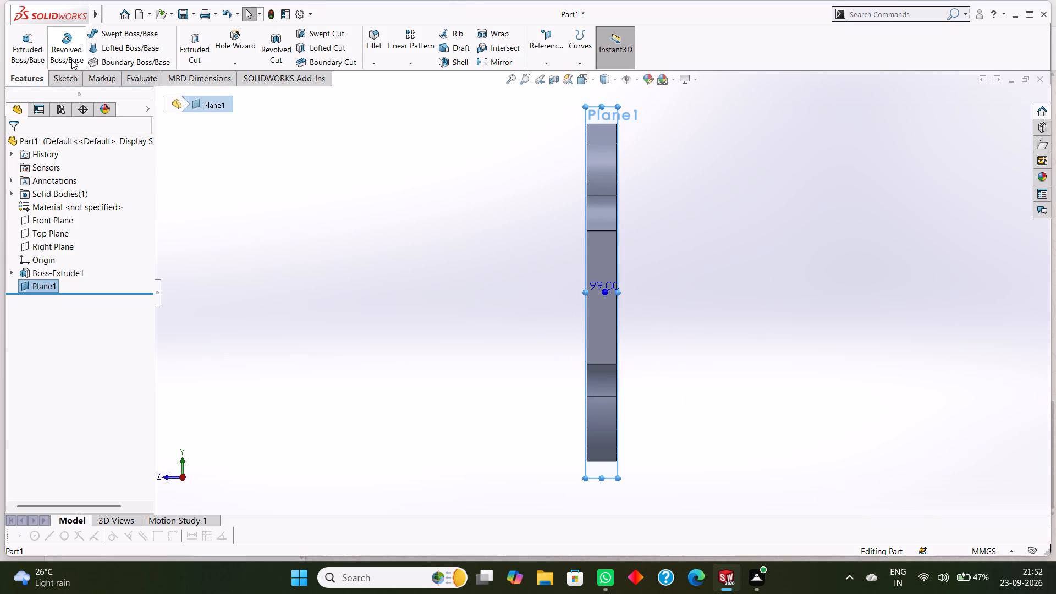
{"action": "right_click", "coordinate": [614, 117]}
{"action": "left_click", "coordinate": [640, 105]}
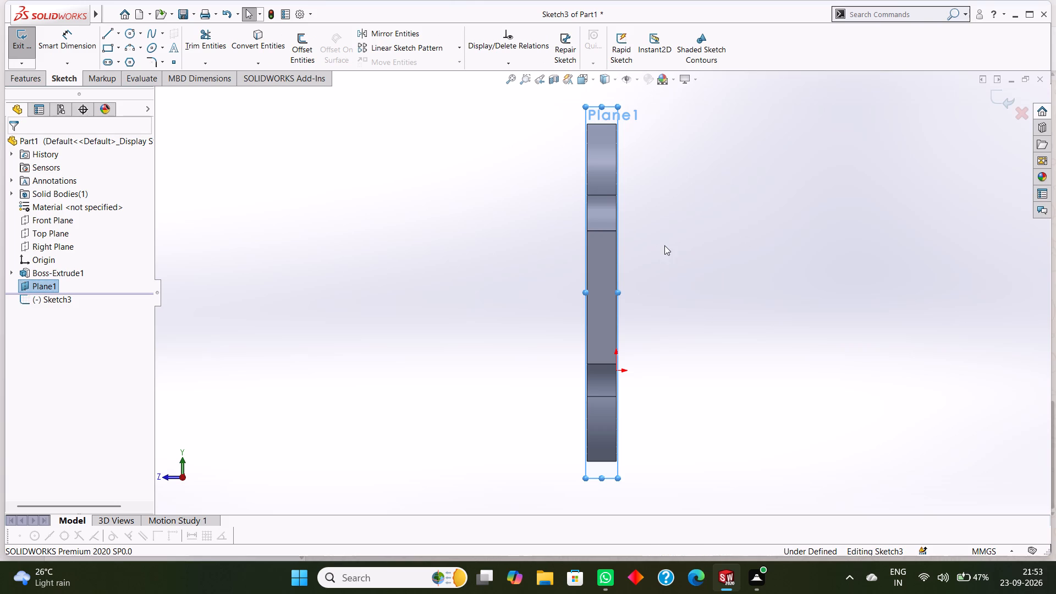
Sketch a circle of about 4.06 mm radius beside the plate's end face, centred about 14 mm across and 22.5 mm above the sketch origin.
{"action": "middle_click_drag", "start_coordinate": [687, 255], "coordinate": [715, 263]}
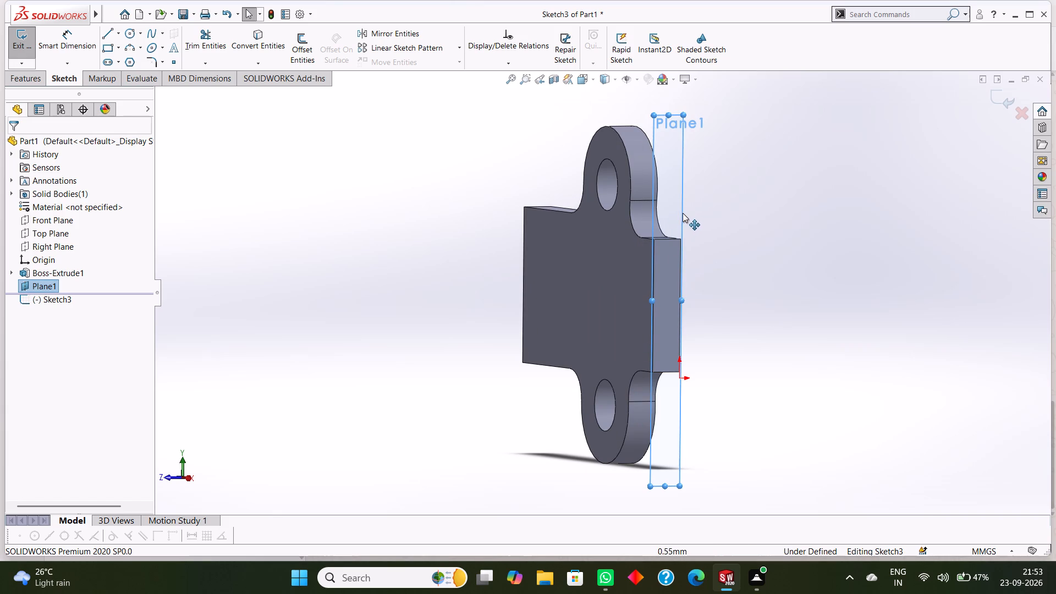
{"action": "left_click", "coordinate": [683, 212]}
{"action": "key", "text": "ctrl+8"}
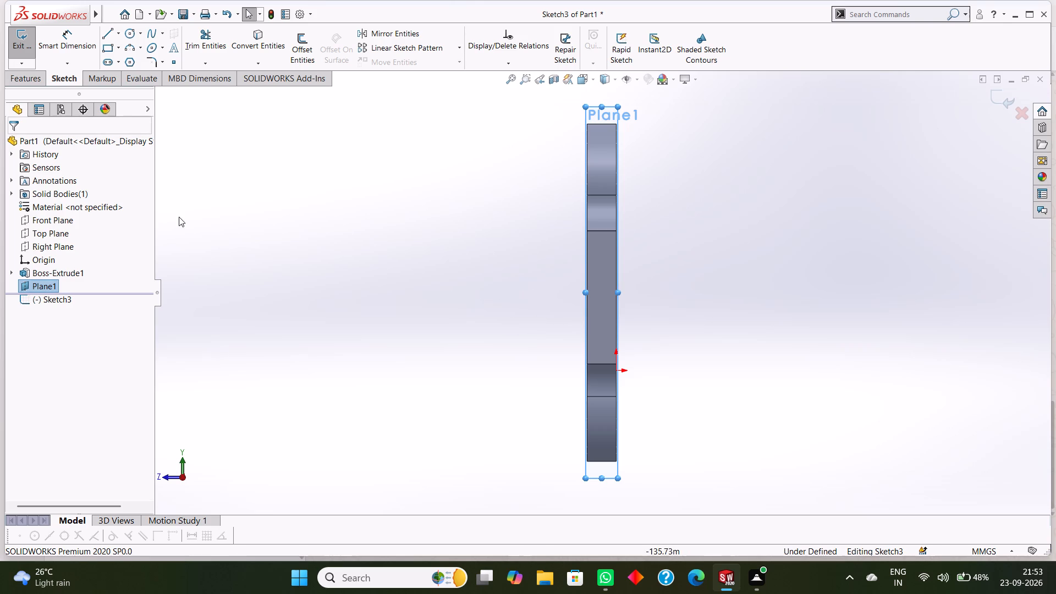
{"action": "left_click", "coordinate": [127, 34]}
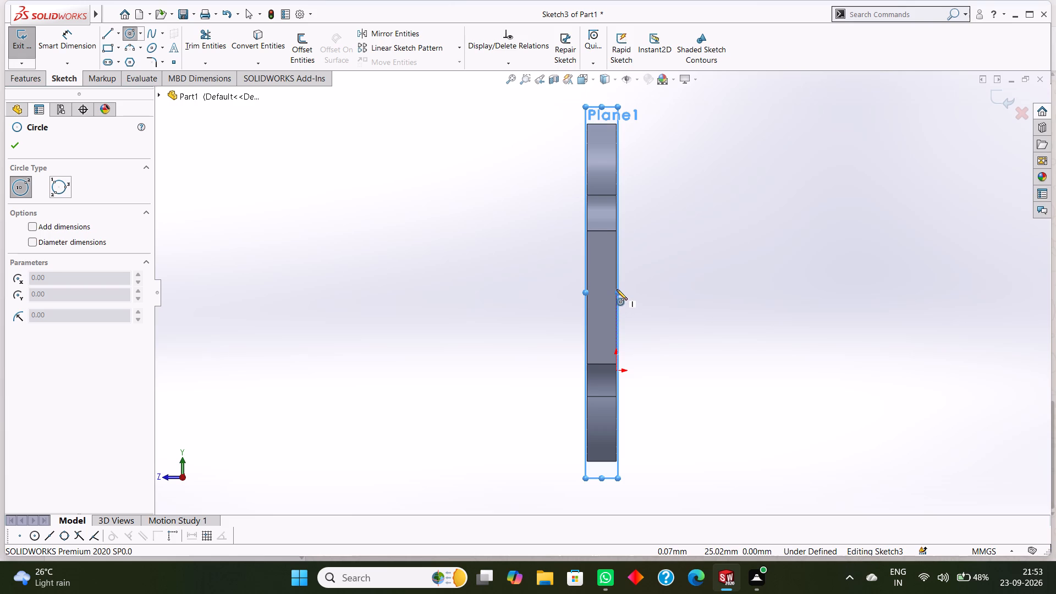
{"action": "scroll", "coordinate": [617, 289], "scroll_direction": "down", "scroll_amount": 1}
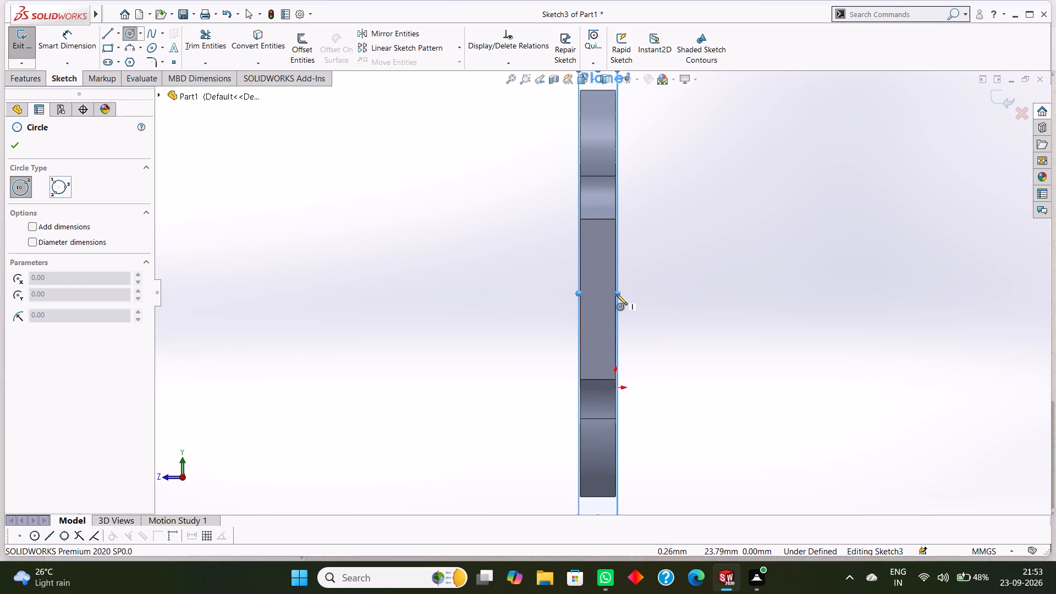
{"action": "scroll", "coordinate": [617, 294], "scroll_direction": "up", "scroll_amount": 2}
{"action": "scroll", "coordinate": [612, 285], "scroll_direction": "down", "scroll_amount": 3}
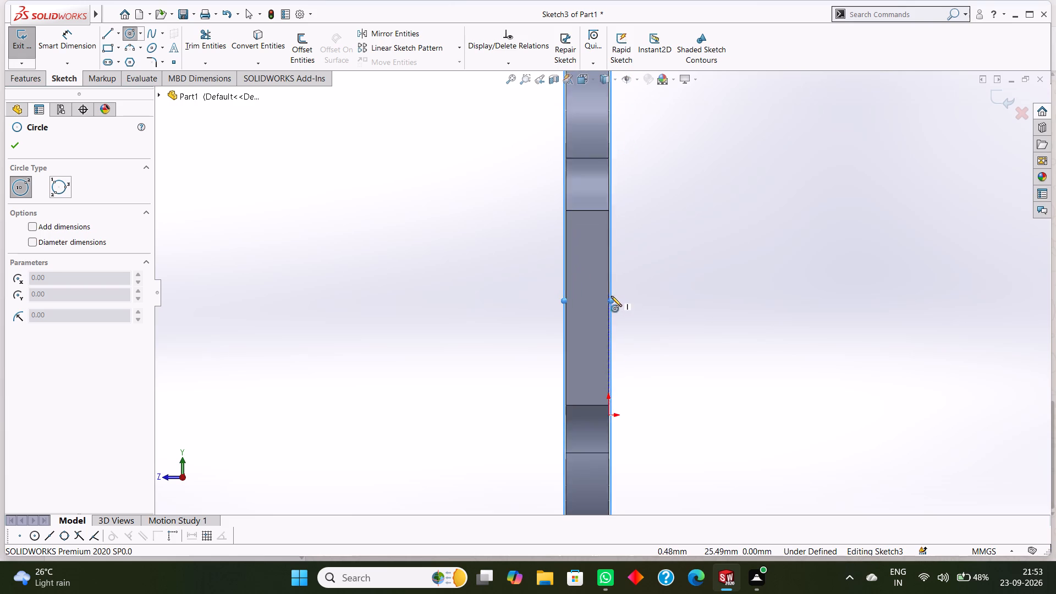
{"action": "scroll", "coordinate": [611, 296], "scroll_direction": "down", "scroll_amount": 3}
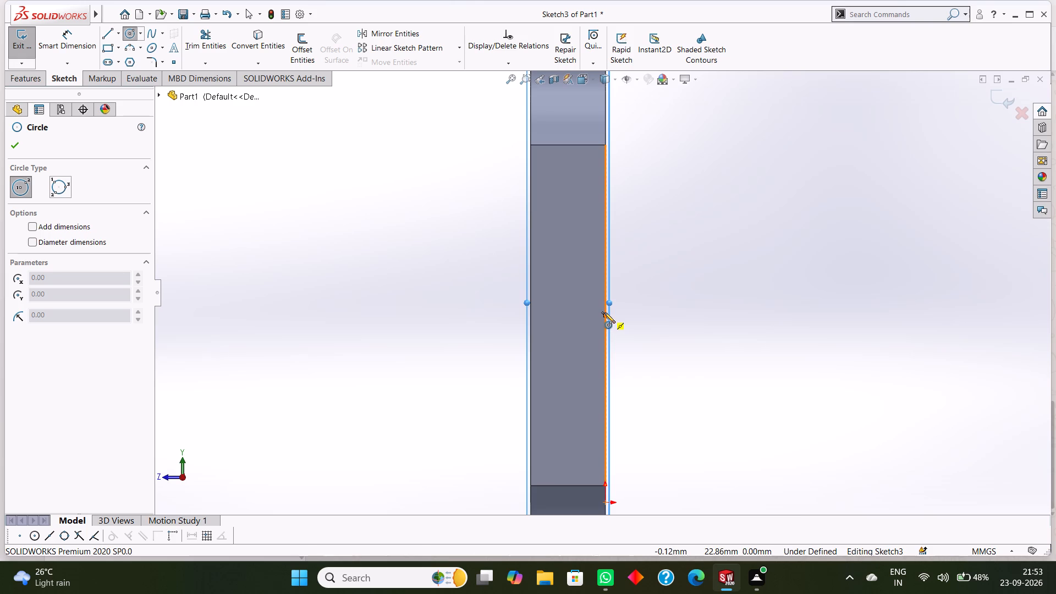
{"action": "left_click", "coordinate": [722, 316]}
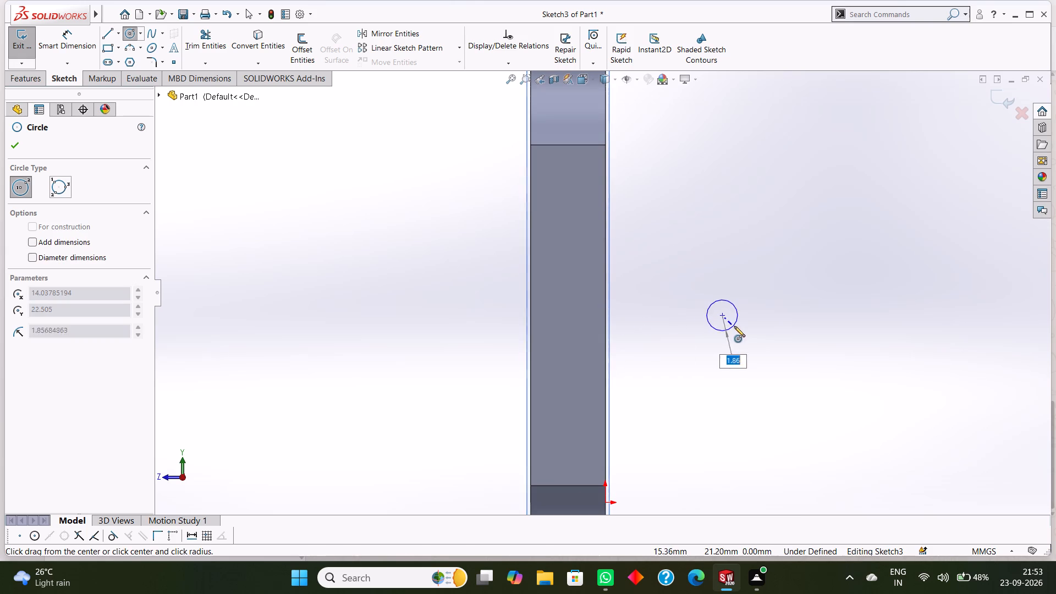
{"action": "left_click", "coordinate": [755, 324]}
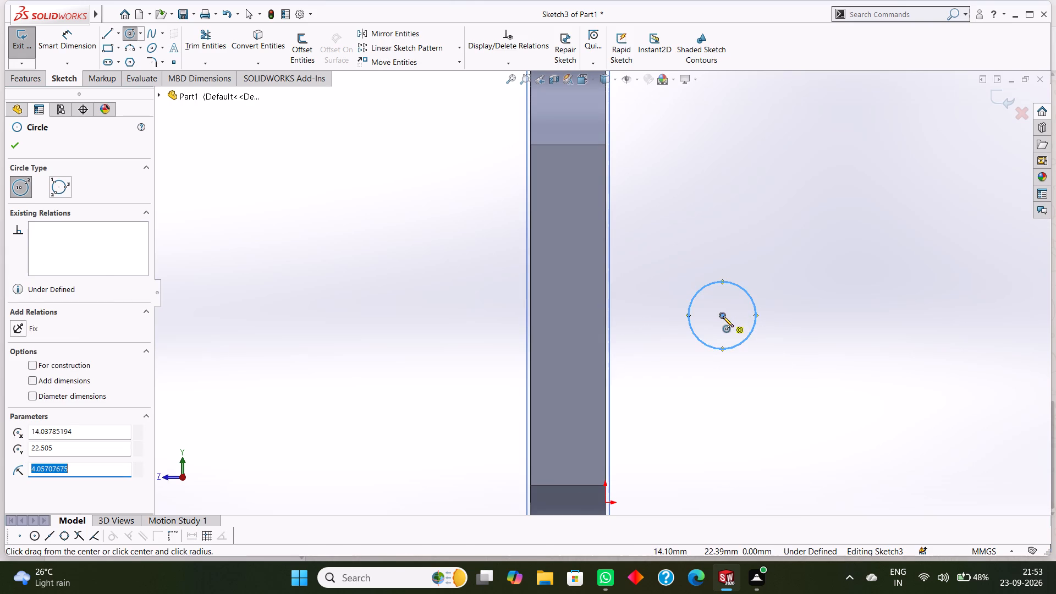
{"action": "left_click", "coordinate": [723, 316]}
{"action": "key", "text": "Escape"}
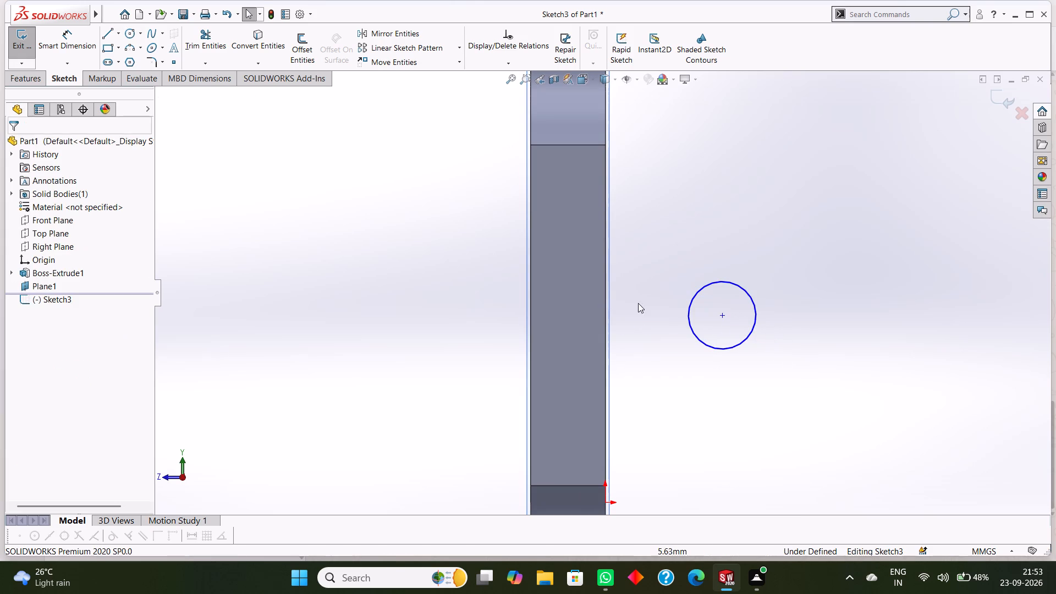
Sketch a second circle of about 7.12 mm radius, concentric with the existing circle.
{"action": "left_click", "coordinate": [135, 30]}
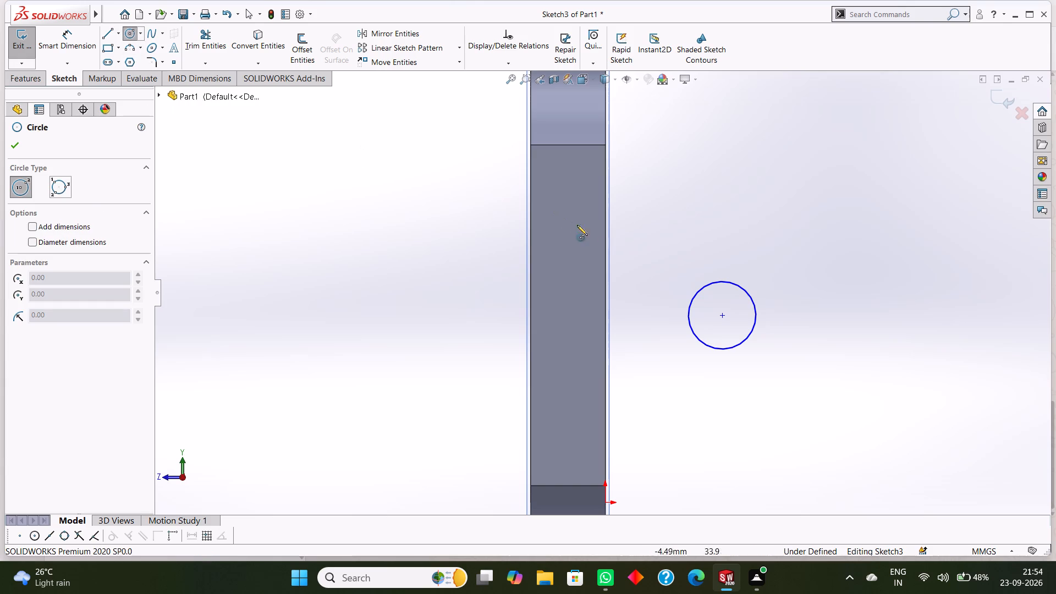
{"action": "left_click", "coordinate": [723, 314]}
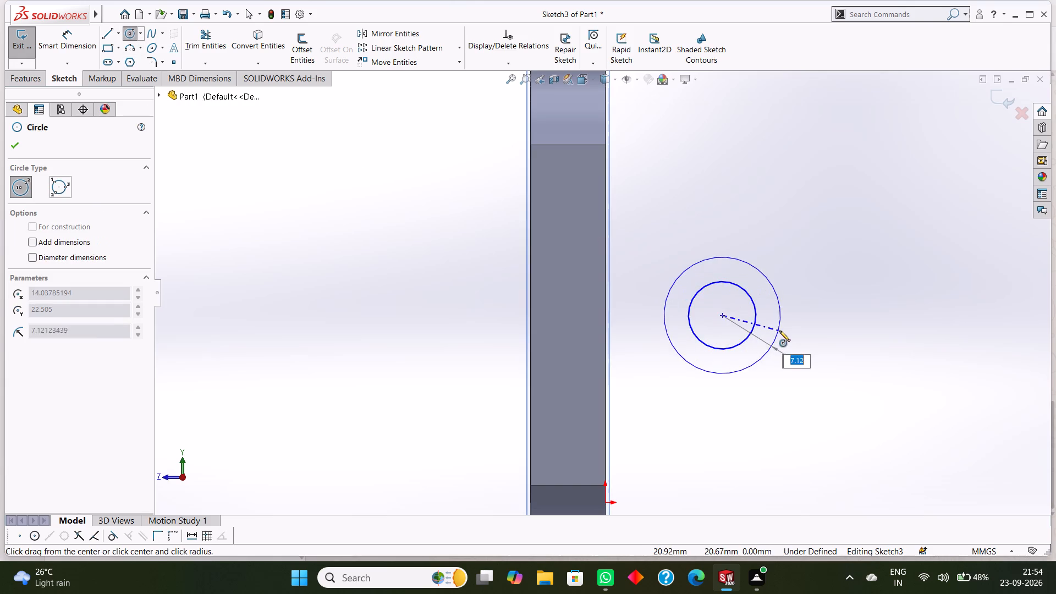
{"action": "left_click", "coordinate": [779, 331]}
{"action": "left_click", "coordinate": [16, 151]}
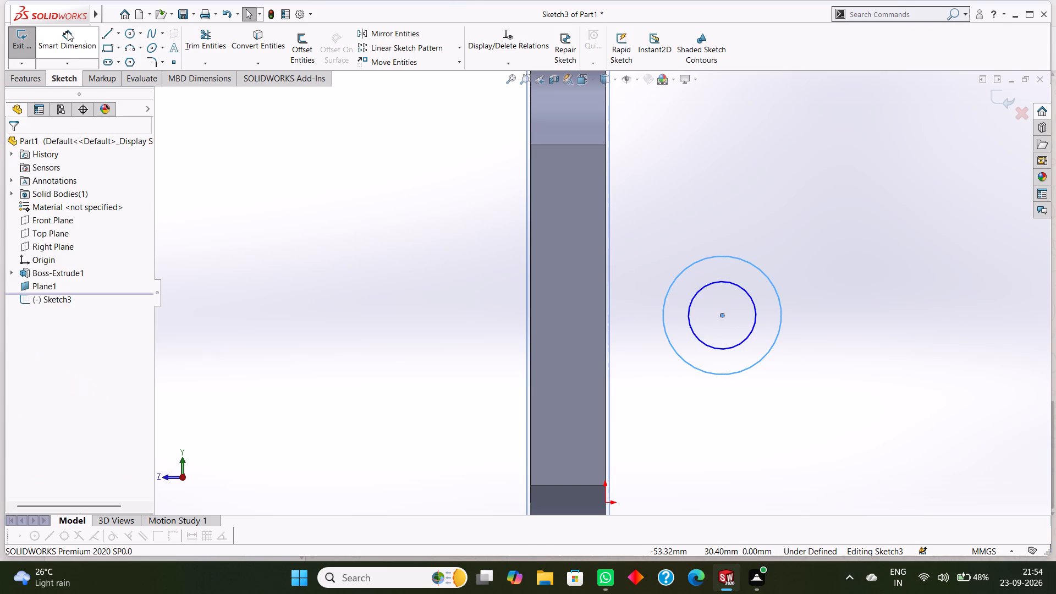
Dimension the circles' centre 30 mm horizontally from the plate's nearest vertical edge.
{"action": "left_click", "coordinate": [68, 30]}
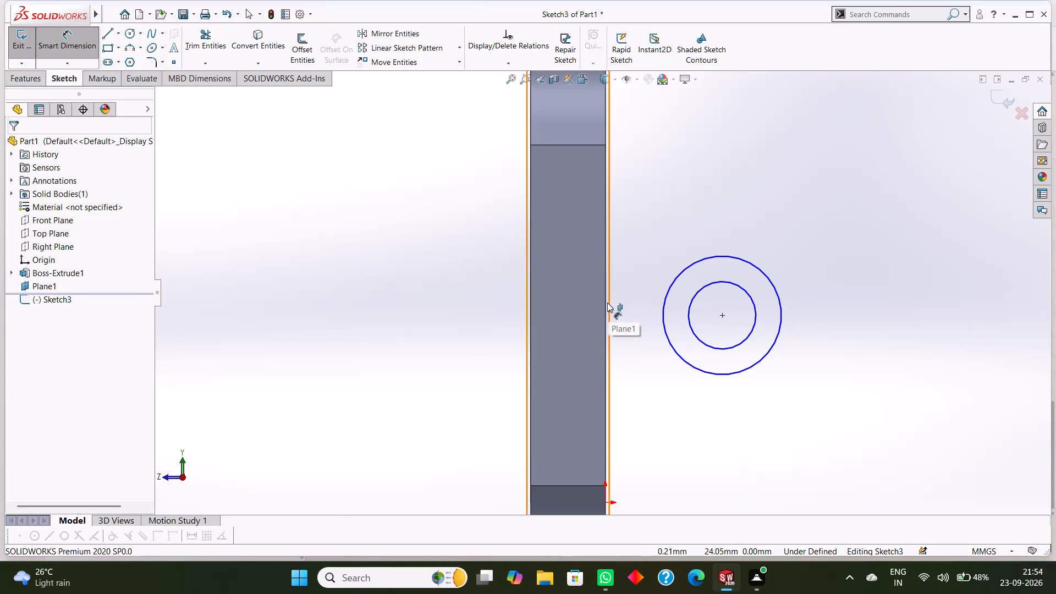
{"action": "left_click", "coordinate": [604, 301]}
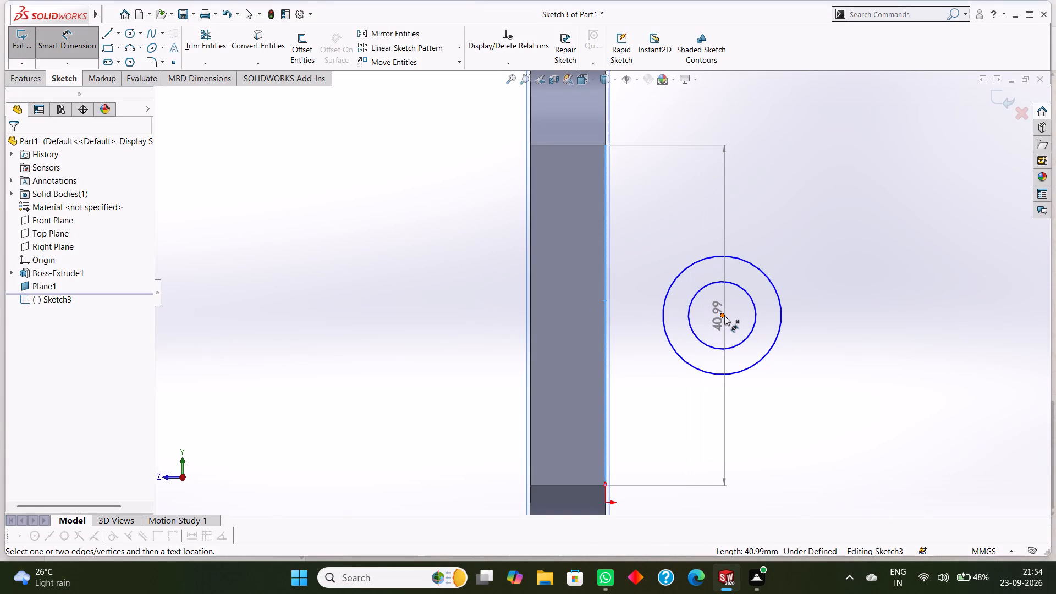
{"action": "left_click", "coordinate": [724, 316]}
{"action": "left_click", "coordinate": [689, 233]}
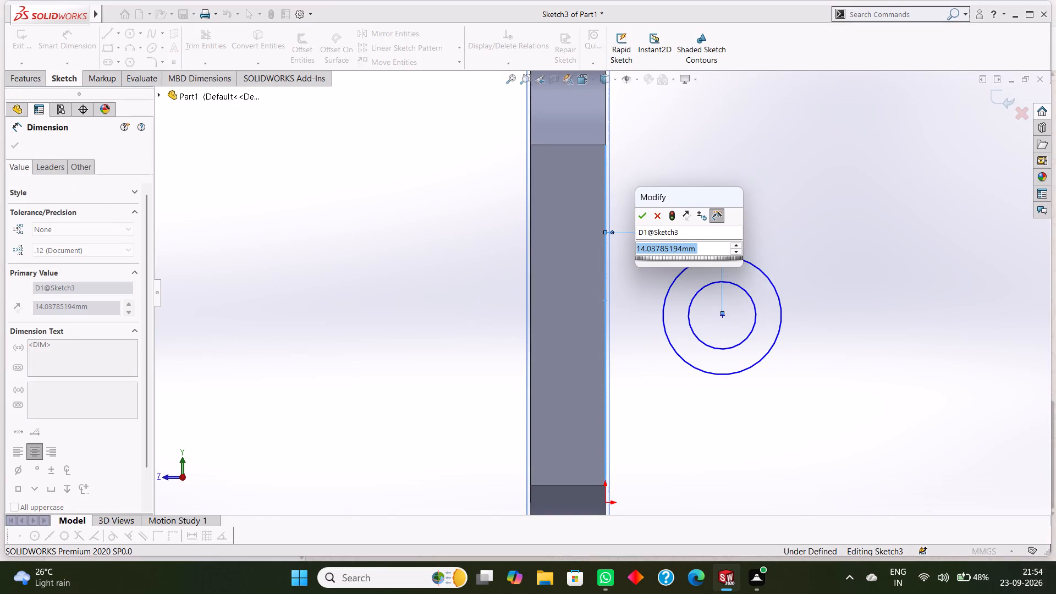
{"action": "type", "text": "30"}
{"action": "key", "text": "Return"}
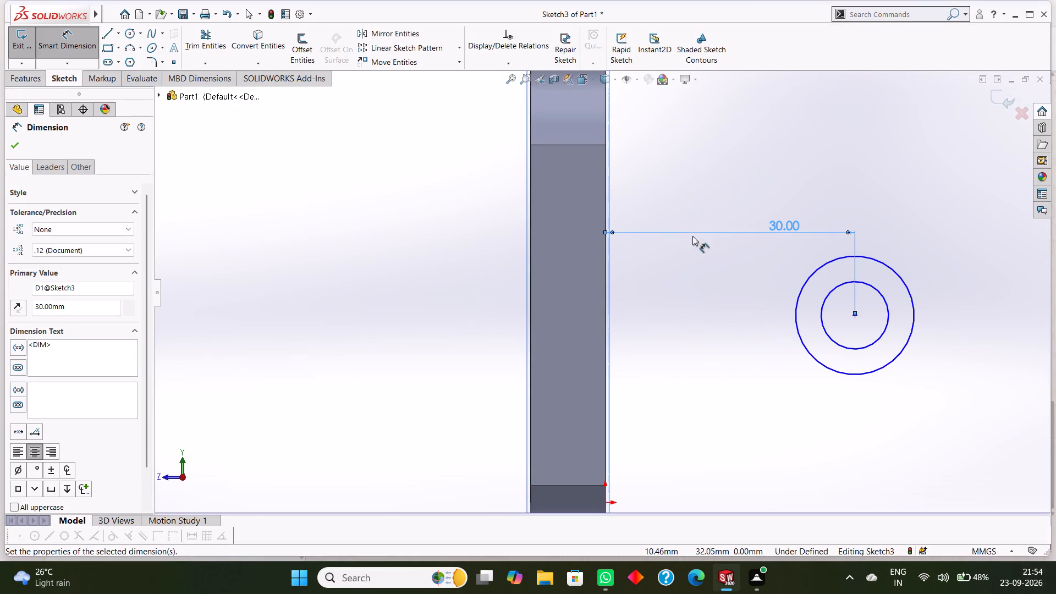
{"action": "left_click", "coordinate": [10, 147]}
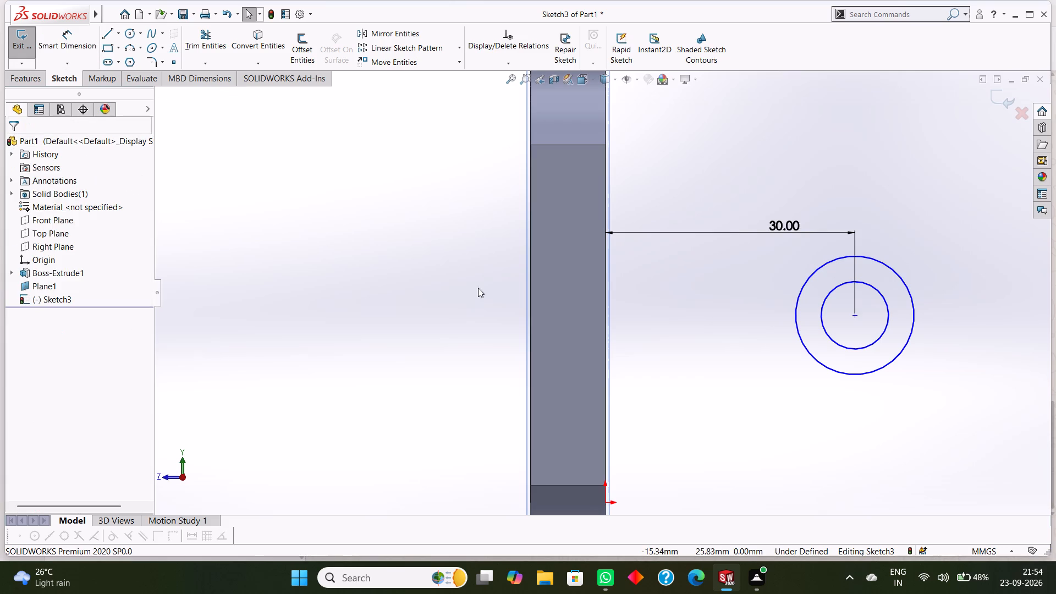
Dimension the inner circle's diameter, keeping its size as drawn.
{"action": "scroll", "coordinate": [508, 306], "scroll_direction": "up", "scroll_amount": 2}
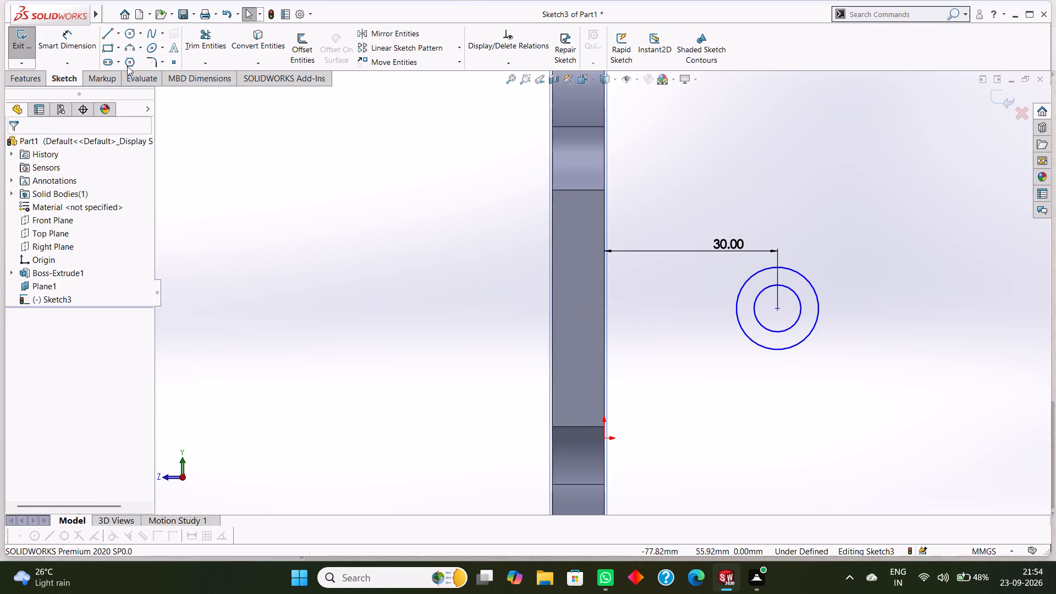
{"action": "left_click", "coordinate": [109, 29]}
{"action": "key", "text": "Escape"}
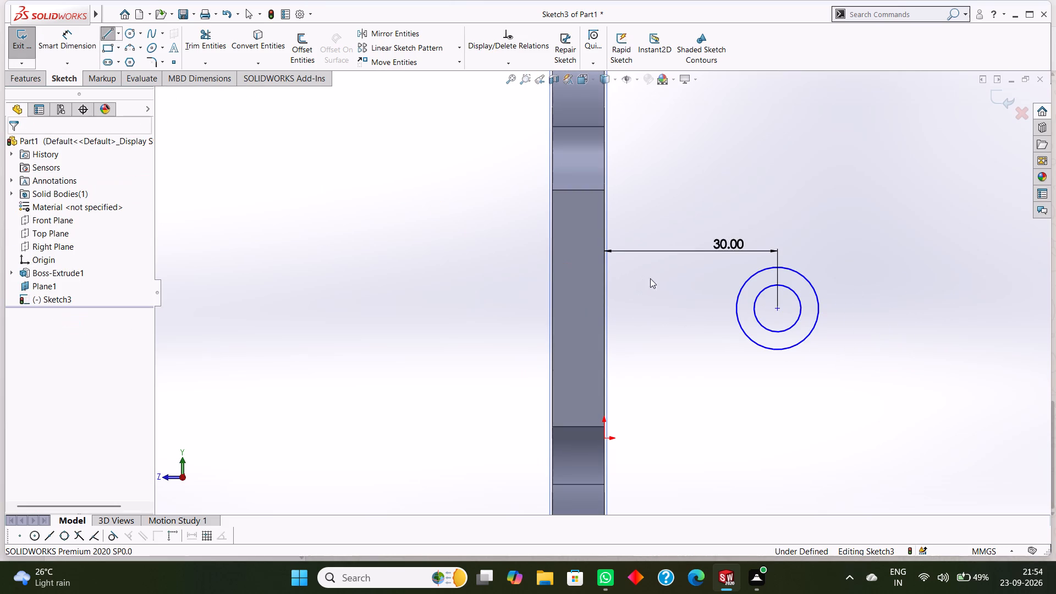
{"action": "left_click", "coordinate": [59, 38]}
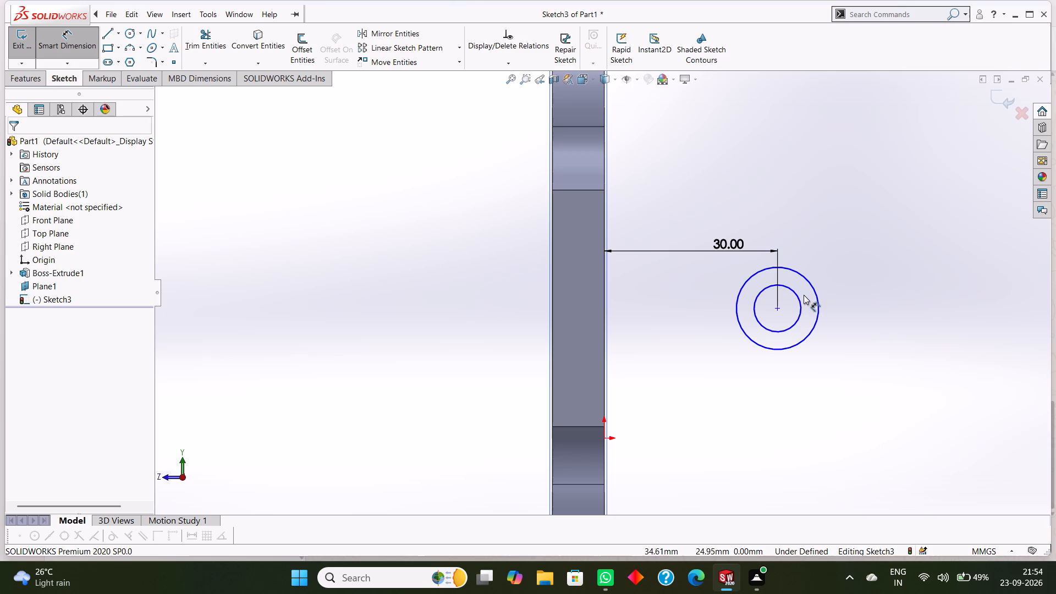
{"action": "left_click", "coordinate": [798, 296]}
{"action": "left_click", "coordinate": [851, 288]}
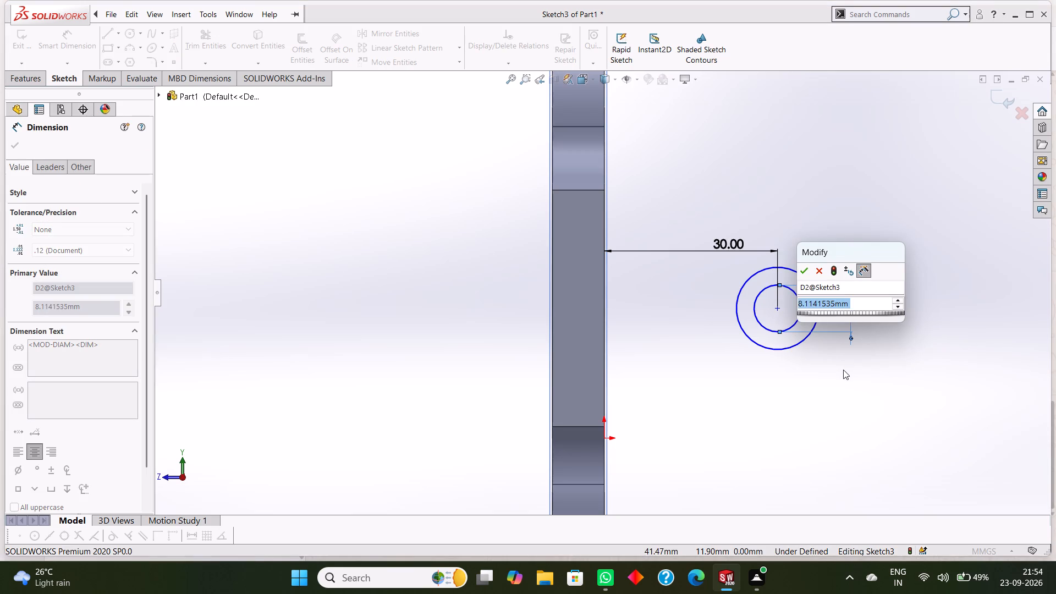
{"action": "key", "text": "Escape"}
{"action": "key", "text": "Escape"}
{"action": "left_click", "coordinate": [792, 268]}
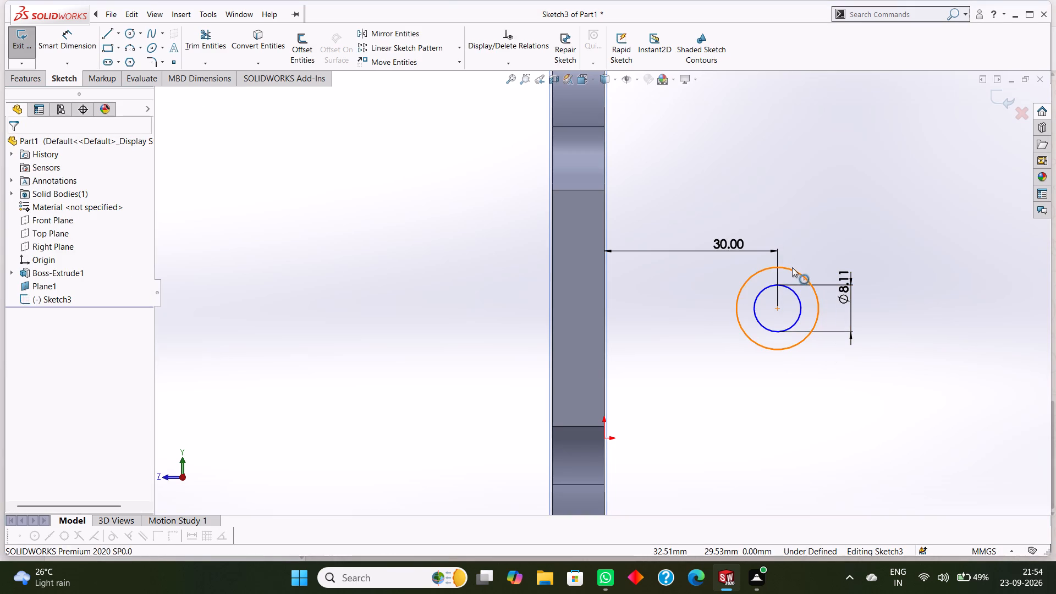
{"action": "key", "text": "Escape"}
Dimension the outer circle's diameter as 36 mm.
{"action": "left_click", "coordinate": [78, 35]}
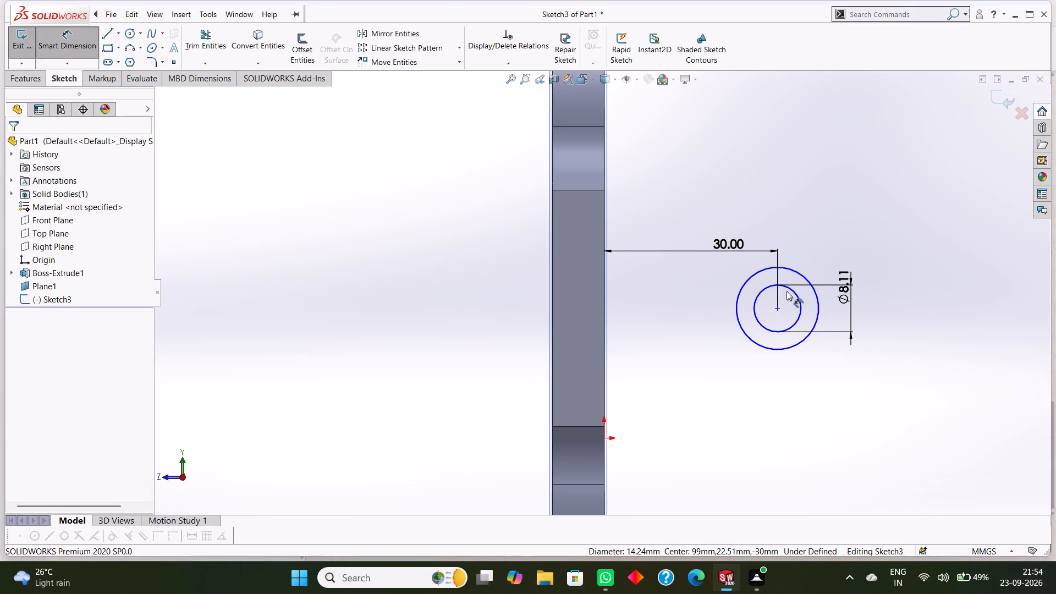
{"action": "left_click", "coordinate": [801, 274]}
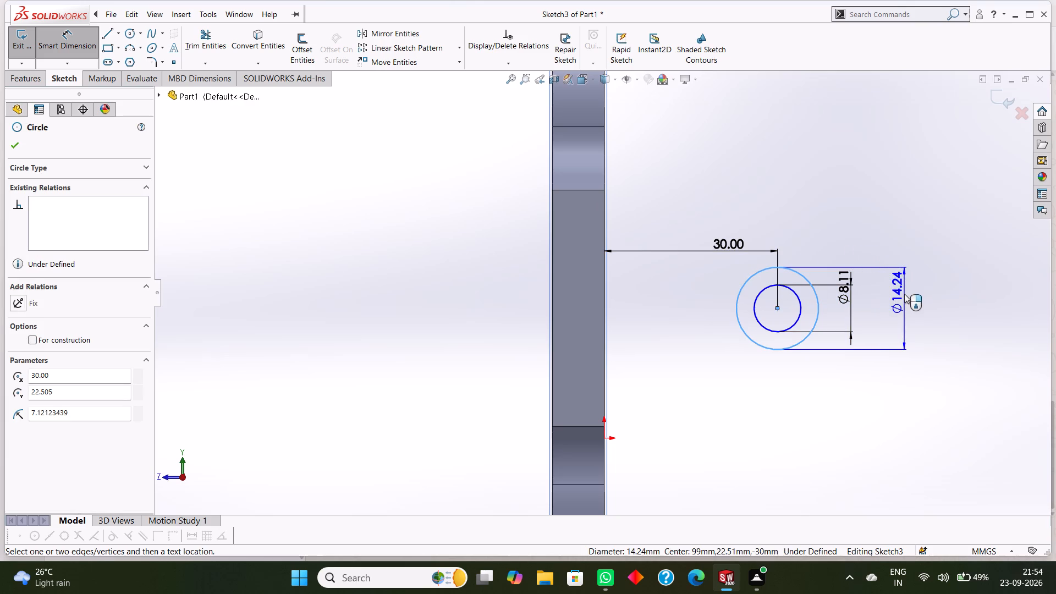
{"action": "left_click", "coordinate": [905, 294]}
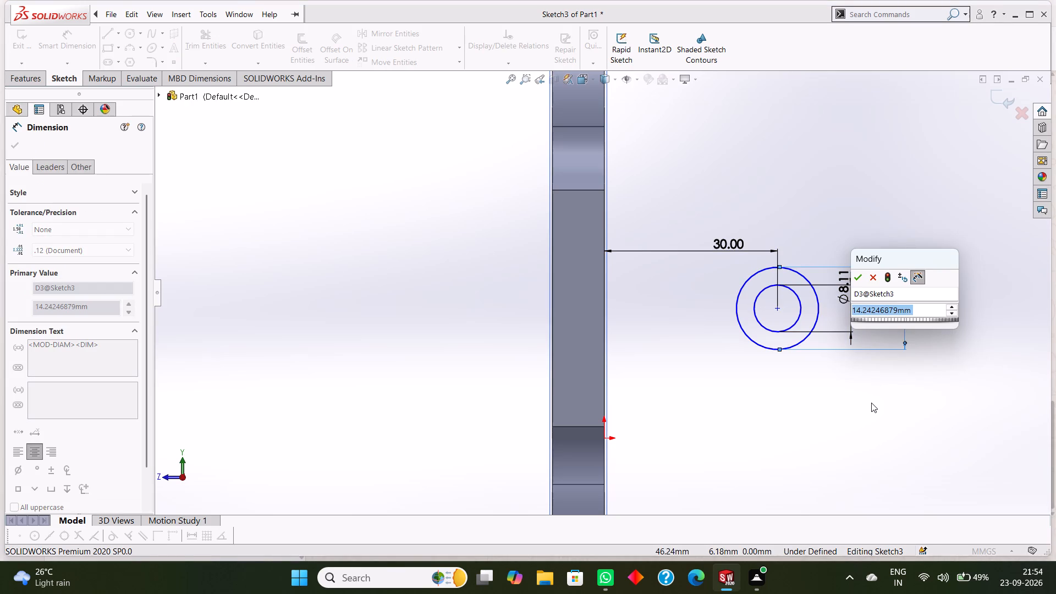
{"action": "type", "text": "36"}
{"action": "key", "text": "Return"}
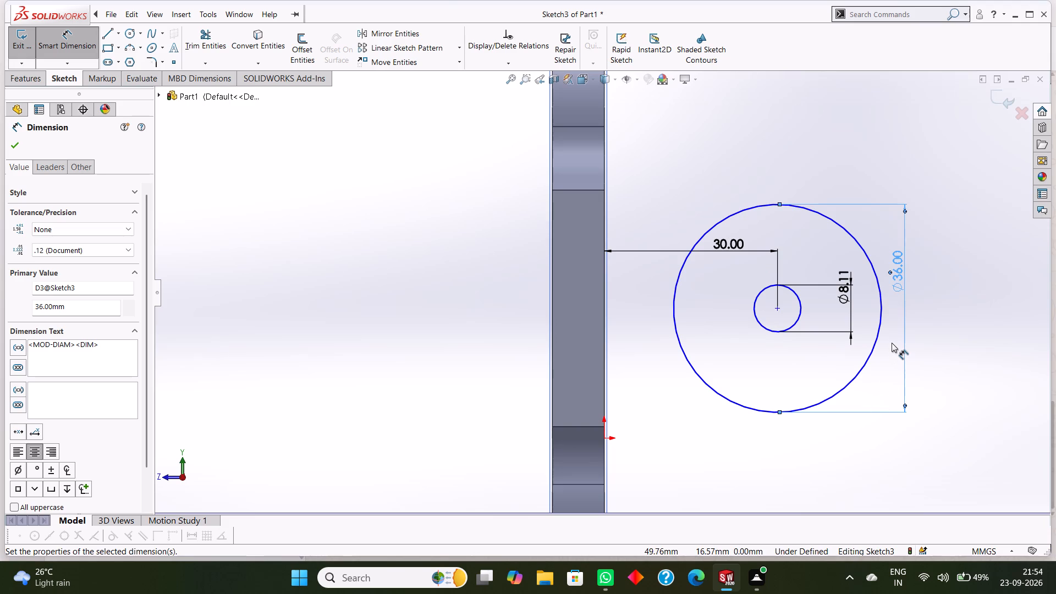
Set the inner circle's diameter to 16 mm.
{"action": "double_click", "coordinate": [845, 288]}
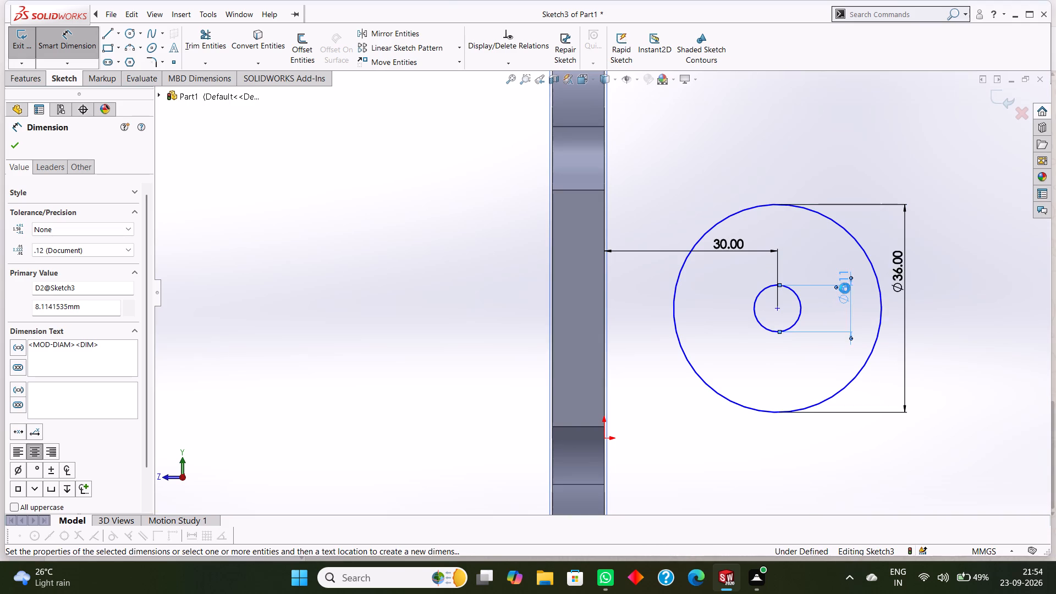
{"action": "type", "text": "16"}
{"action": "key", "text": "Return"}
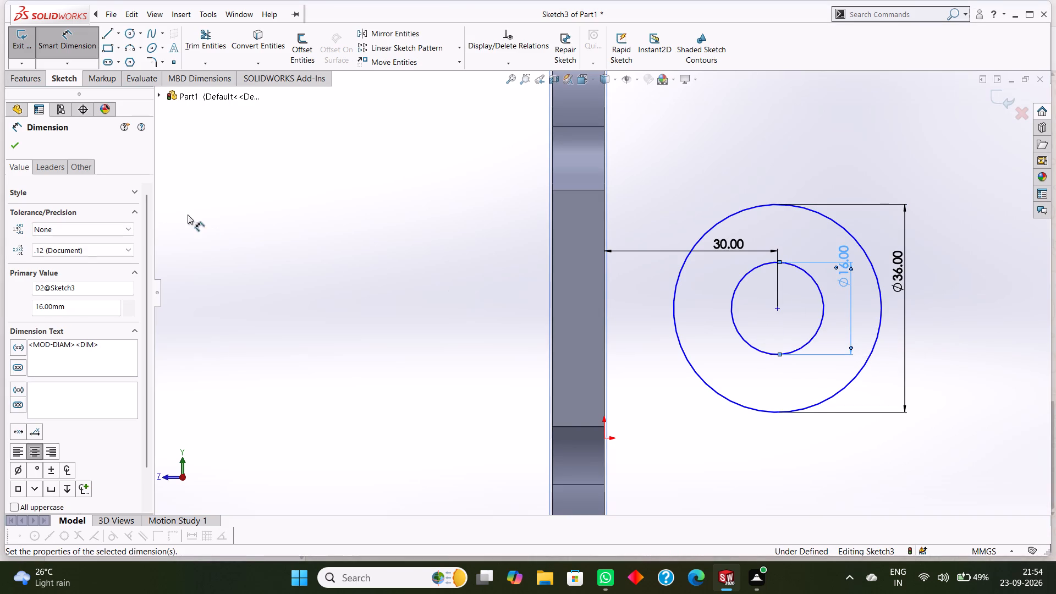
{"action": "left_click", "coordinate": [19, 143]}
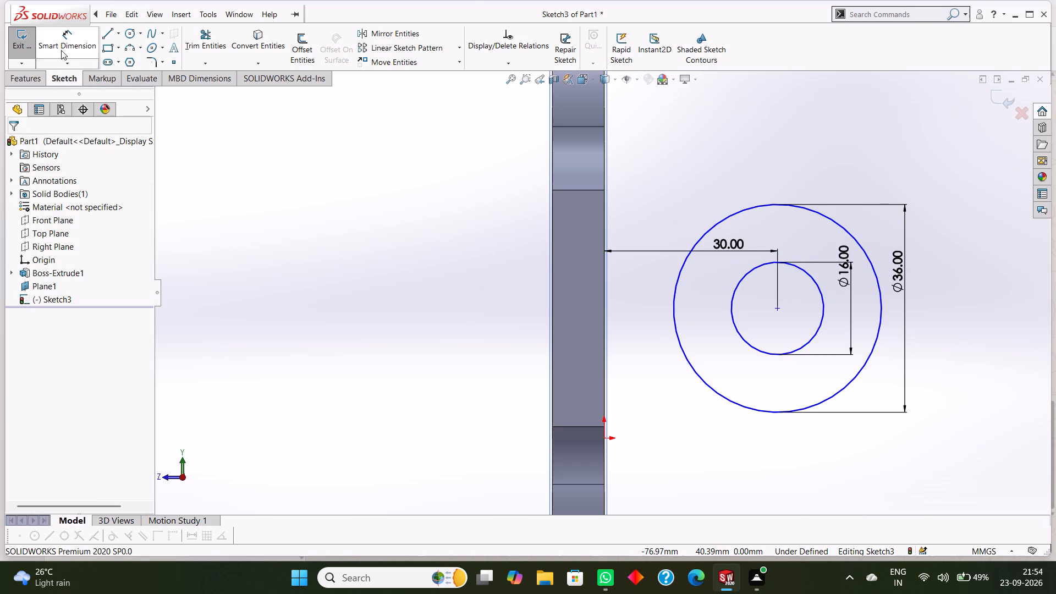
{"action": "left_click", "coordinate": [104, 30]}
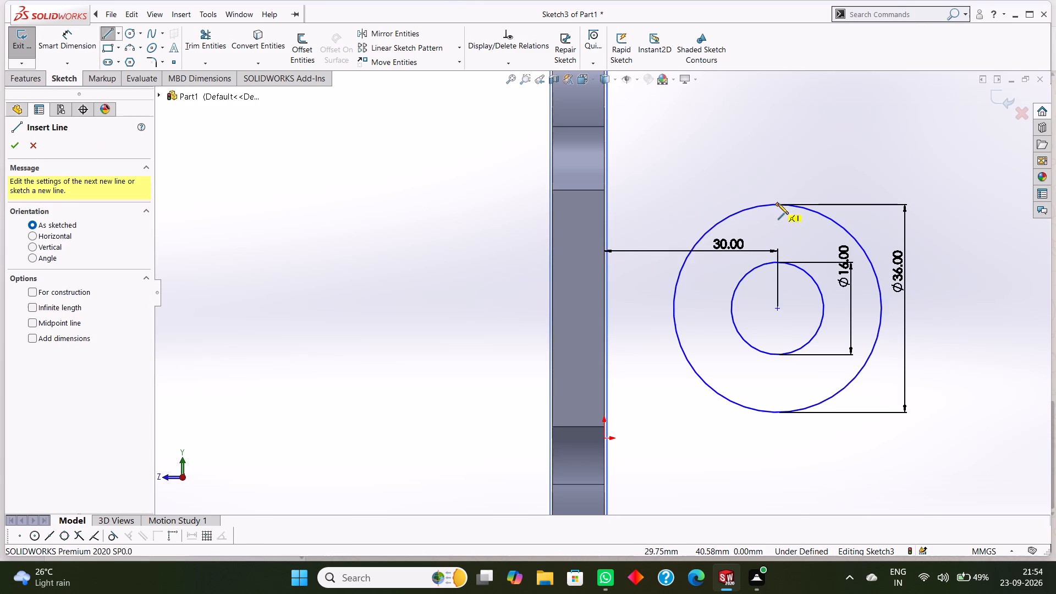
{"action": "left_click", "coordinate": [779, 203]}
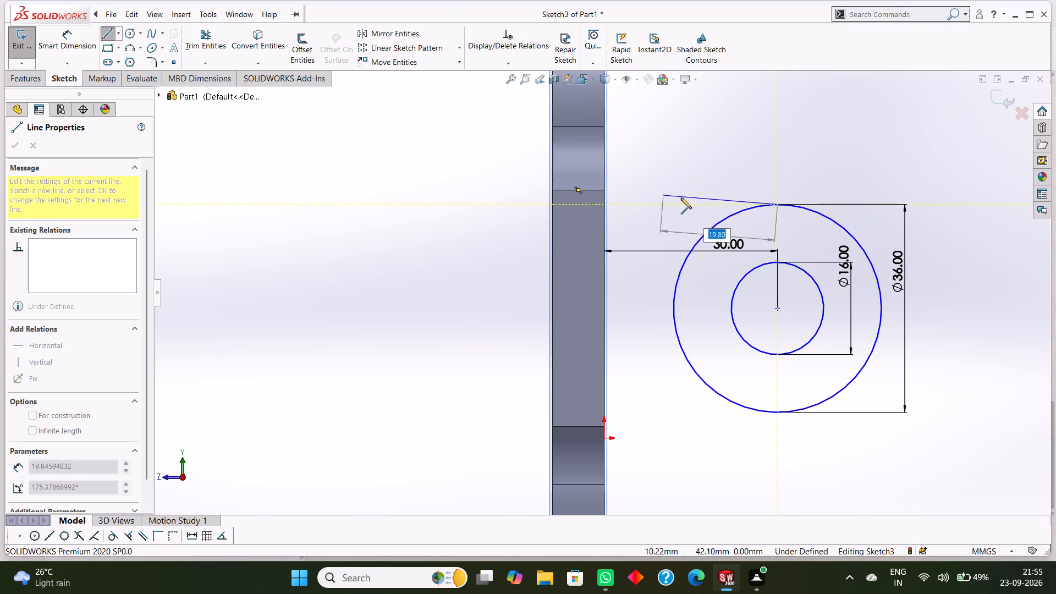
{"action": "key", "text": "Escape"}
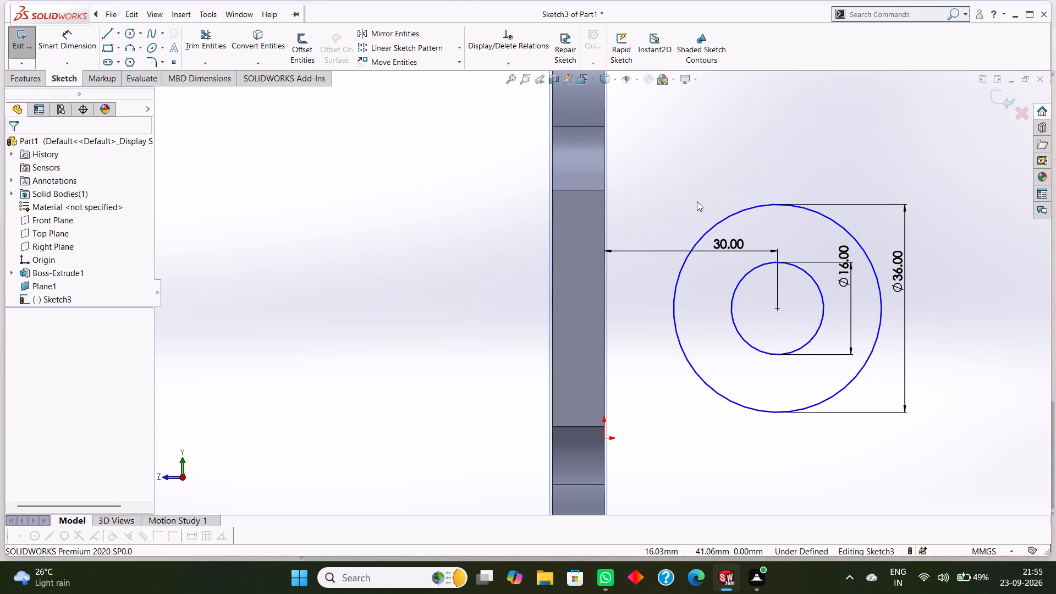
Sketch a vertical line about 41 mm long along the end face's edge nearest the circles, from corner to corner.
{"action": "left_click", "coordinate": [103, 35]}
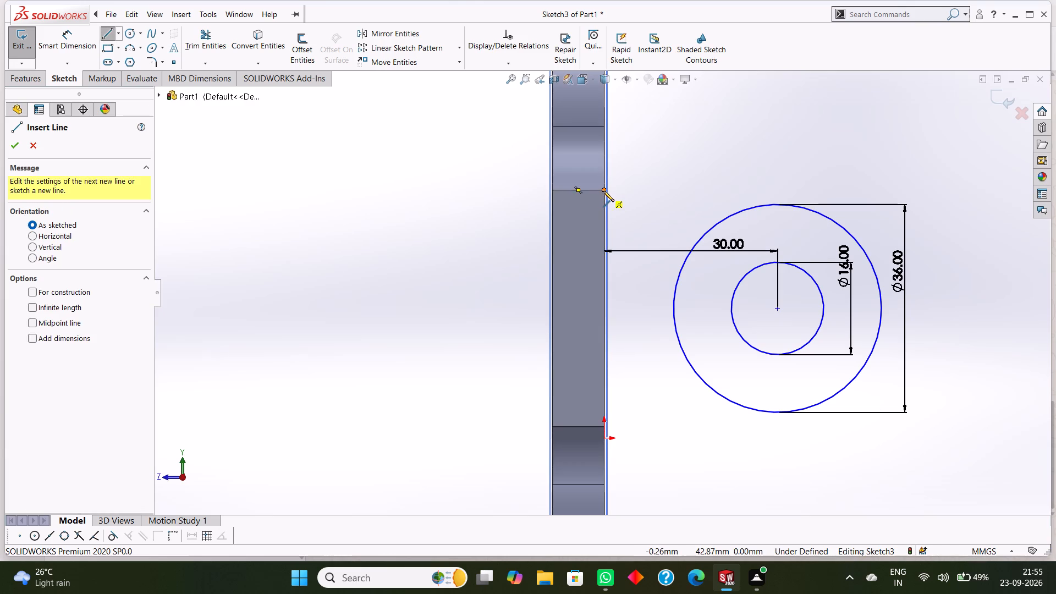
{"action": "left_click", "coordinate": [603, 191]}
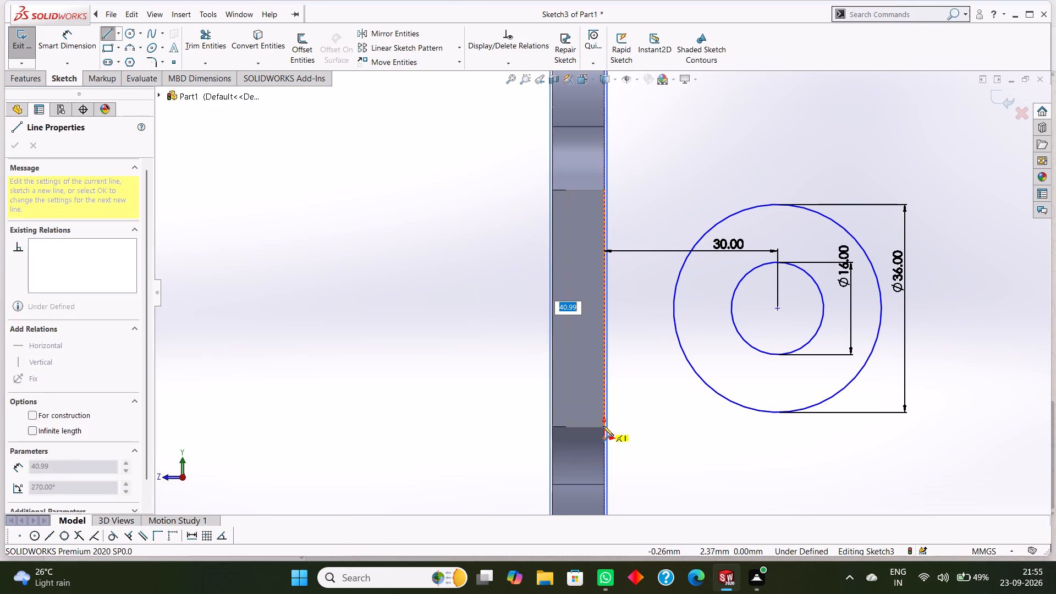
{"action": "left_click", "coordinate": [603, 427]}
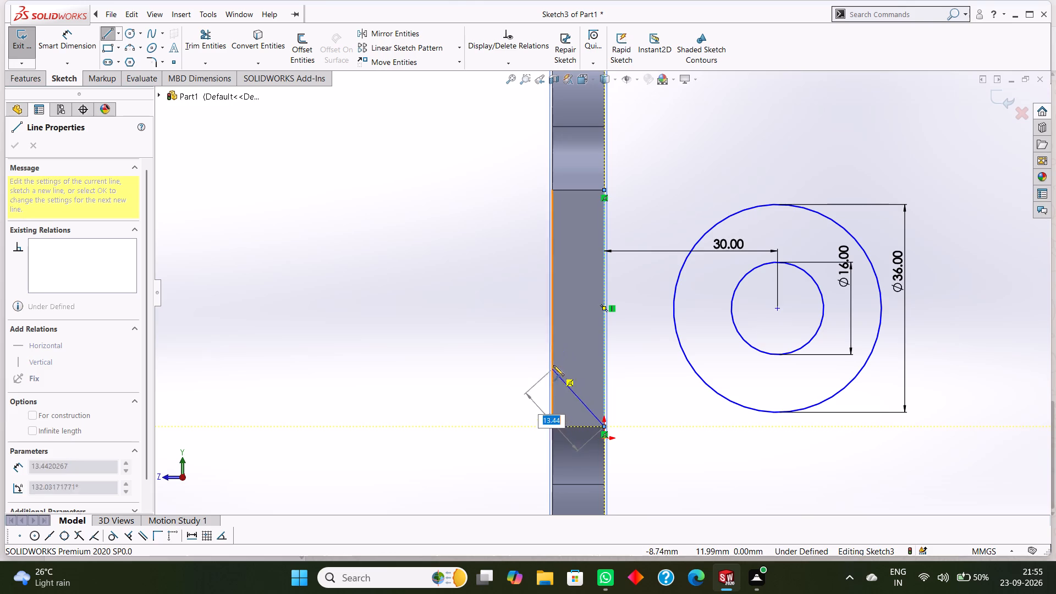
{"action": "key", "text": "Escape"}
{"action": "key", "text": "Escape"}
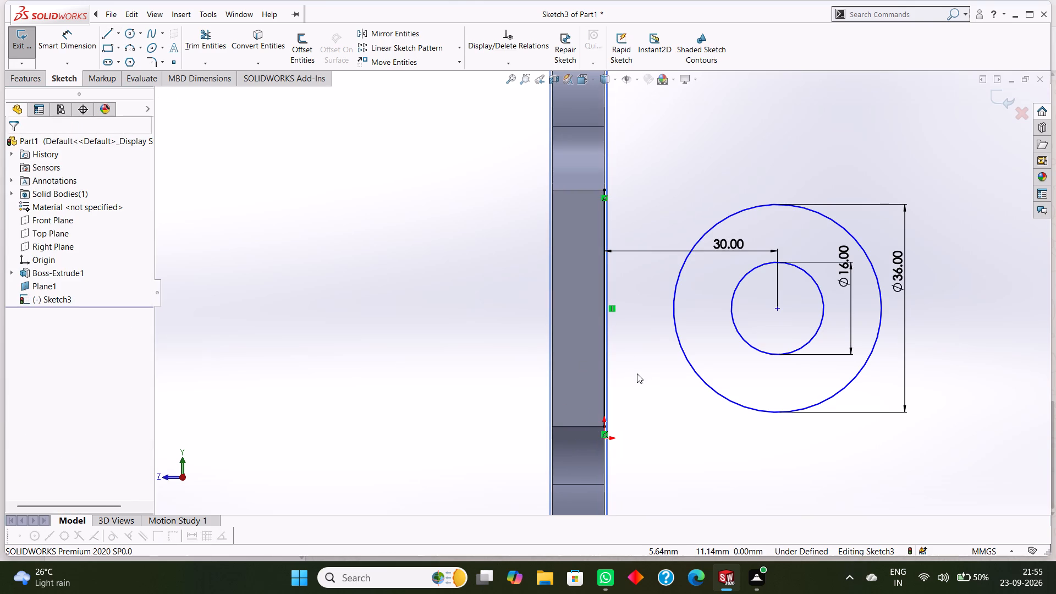
Undo the circle sketch, the offset reference plane and the base plate extrusion, returning to the plate's profile sketch.
{"action": "key", "text": "ctrl+z"}
{"action": "key", "text": "ctrl+z"}
{"action": "key", "text": "ctrl+z"}
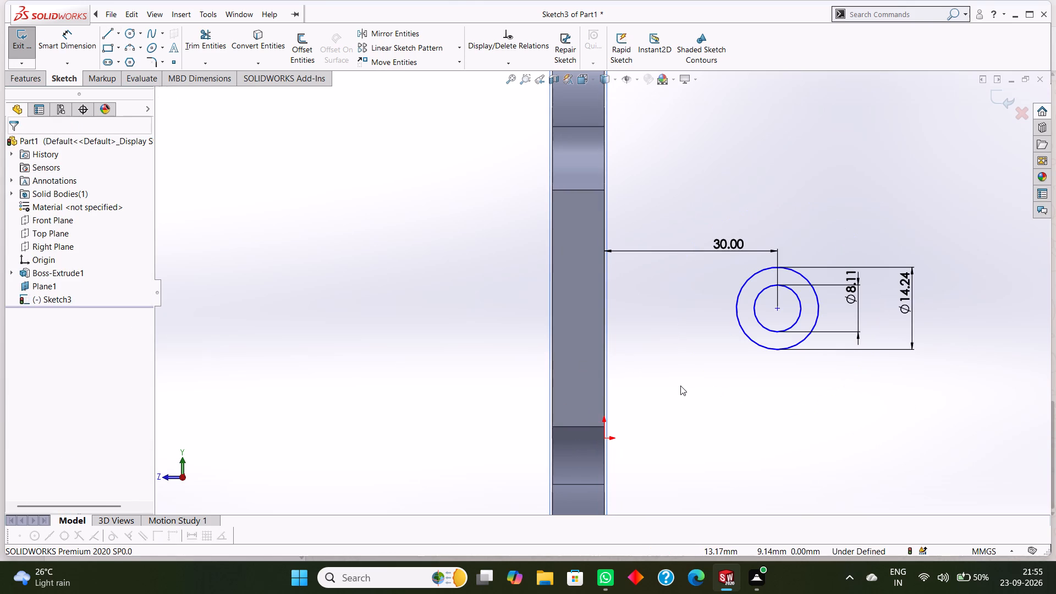
{"action": "key", "text": "ctrl+z"}
{"action": "key", "text": "ctrl+z"}
{"action": "key", "text": "ctrl+z"}
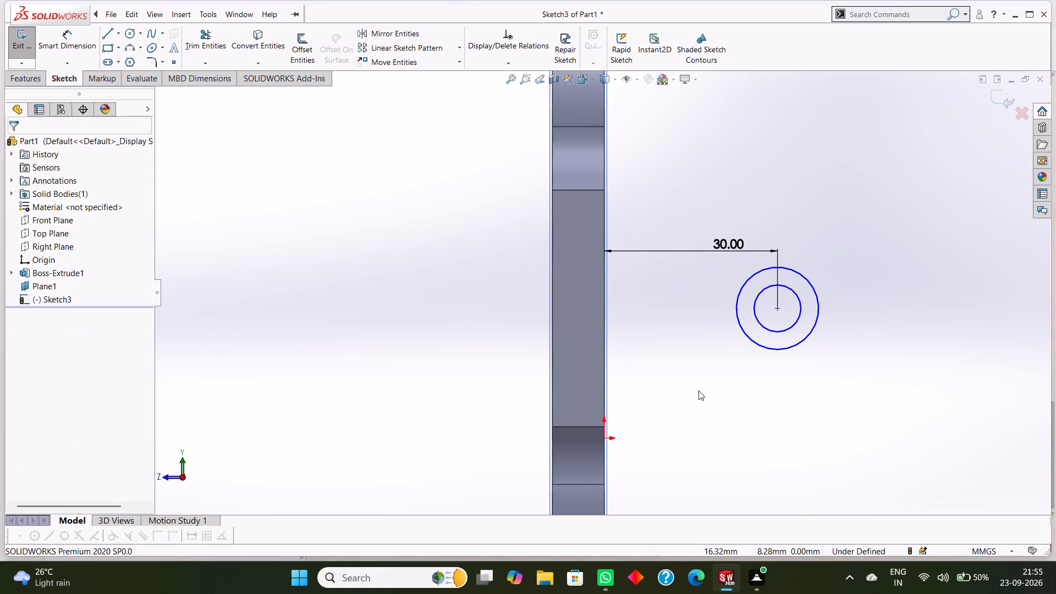
{"action": "key", "text": "ctrl+z"}
{"action": "key", "text": "ctrl+z"}
{"action": "key", "text": "ctrl+z"}
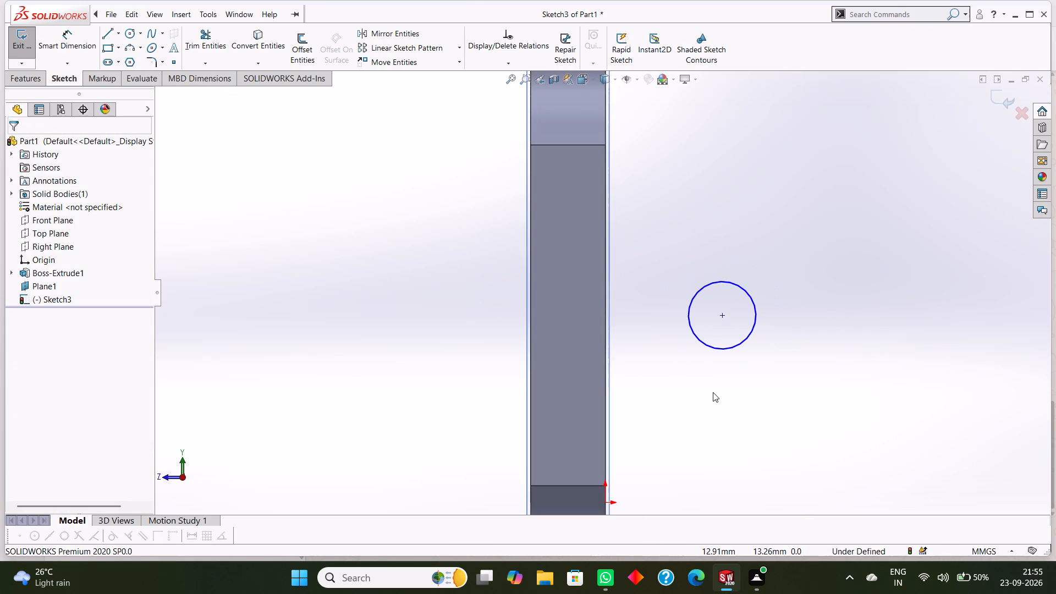
{"action": "key", "text": "ctrl+z"}
{"action": "key", "text": "ctrl+z"}
{"action": "key", "text": "ctrl+z"}
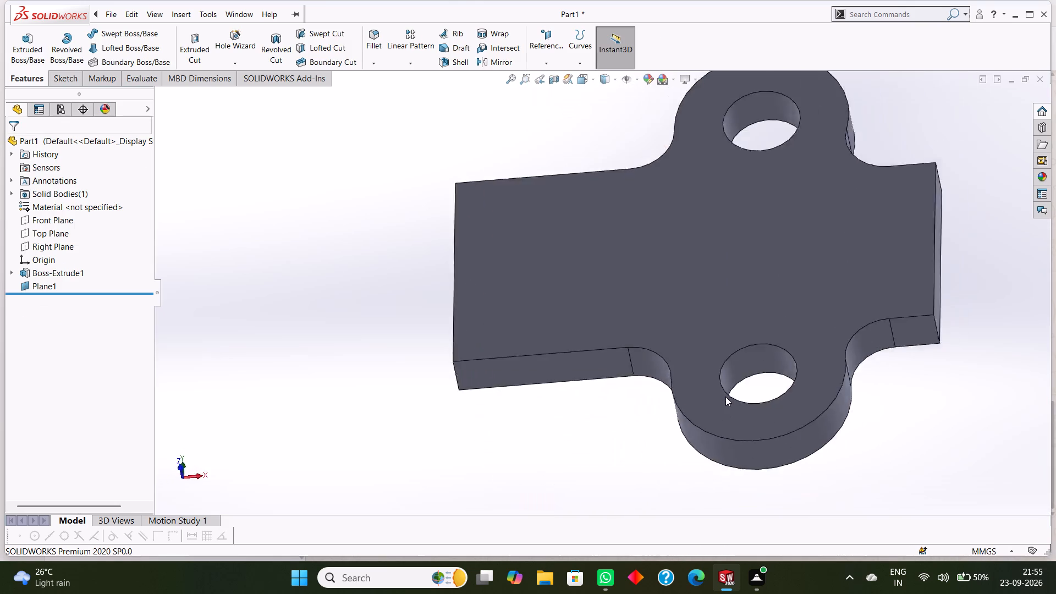
{"action": "key", "text": "ctrl+z"}
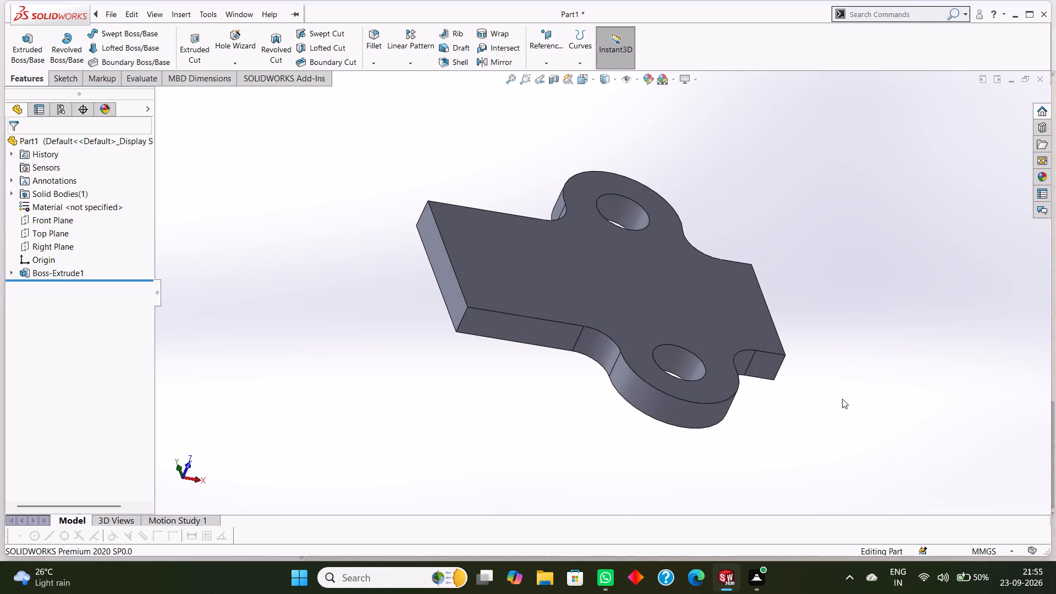
{"action": "key", "text": "ctrl+z"}
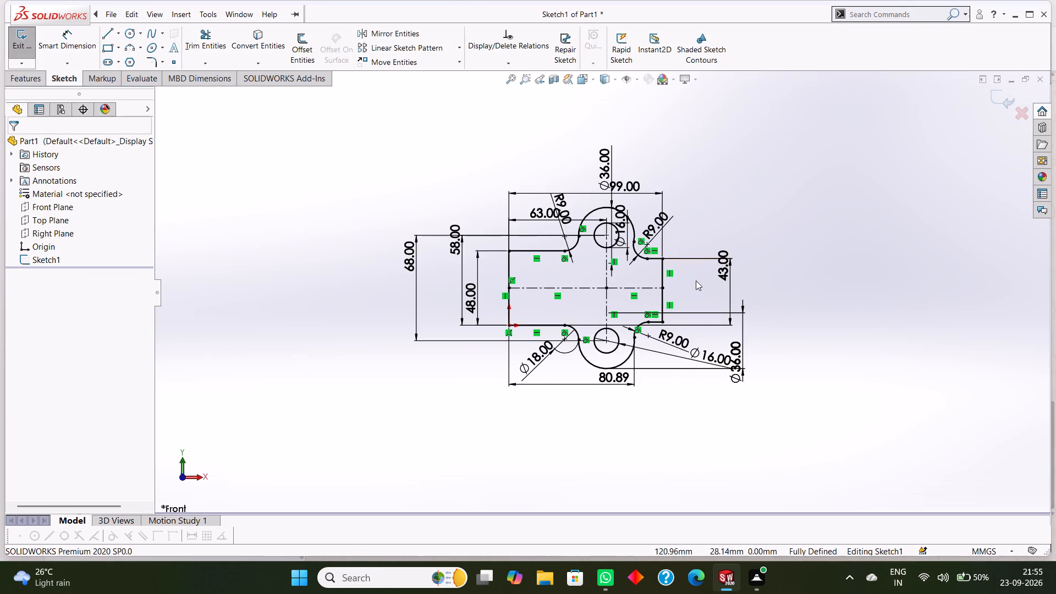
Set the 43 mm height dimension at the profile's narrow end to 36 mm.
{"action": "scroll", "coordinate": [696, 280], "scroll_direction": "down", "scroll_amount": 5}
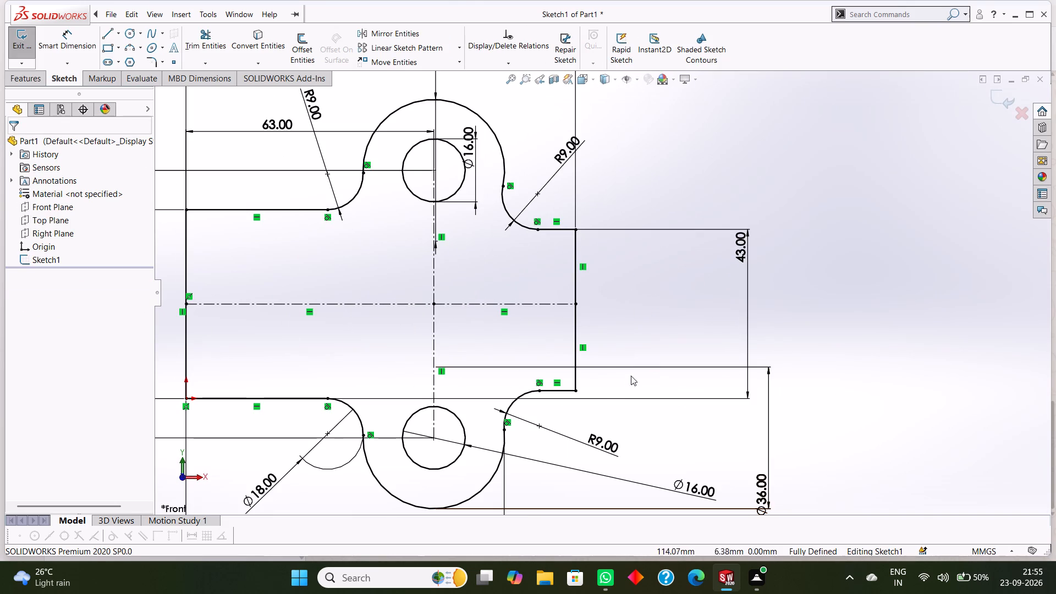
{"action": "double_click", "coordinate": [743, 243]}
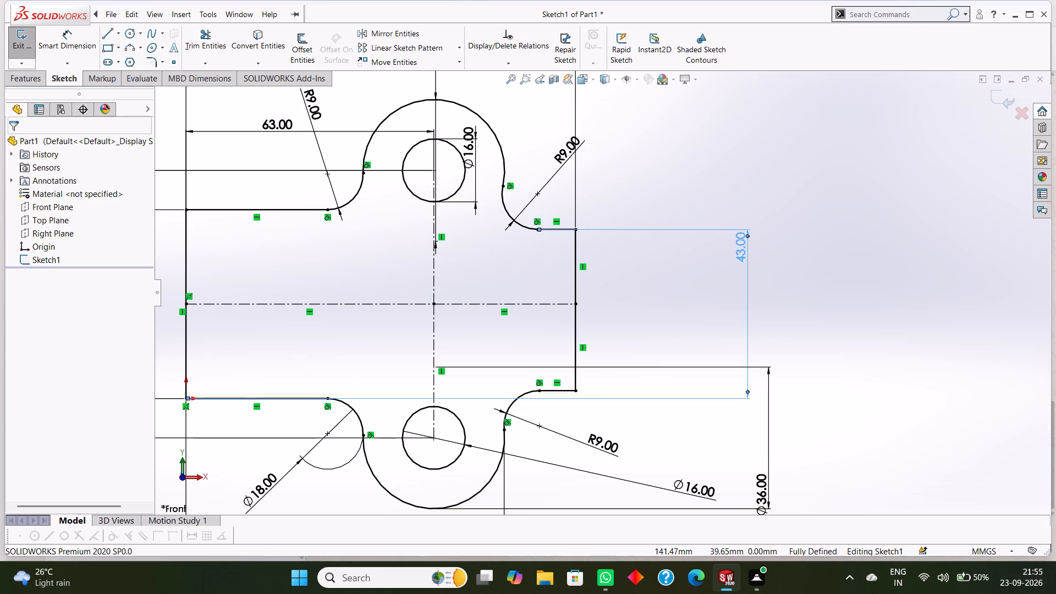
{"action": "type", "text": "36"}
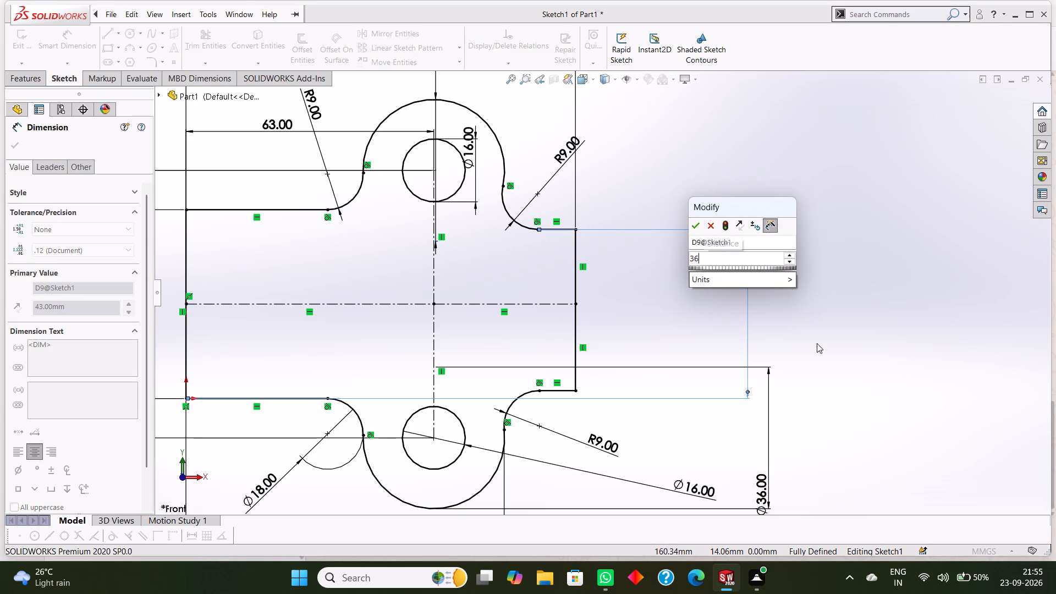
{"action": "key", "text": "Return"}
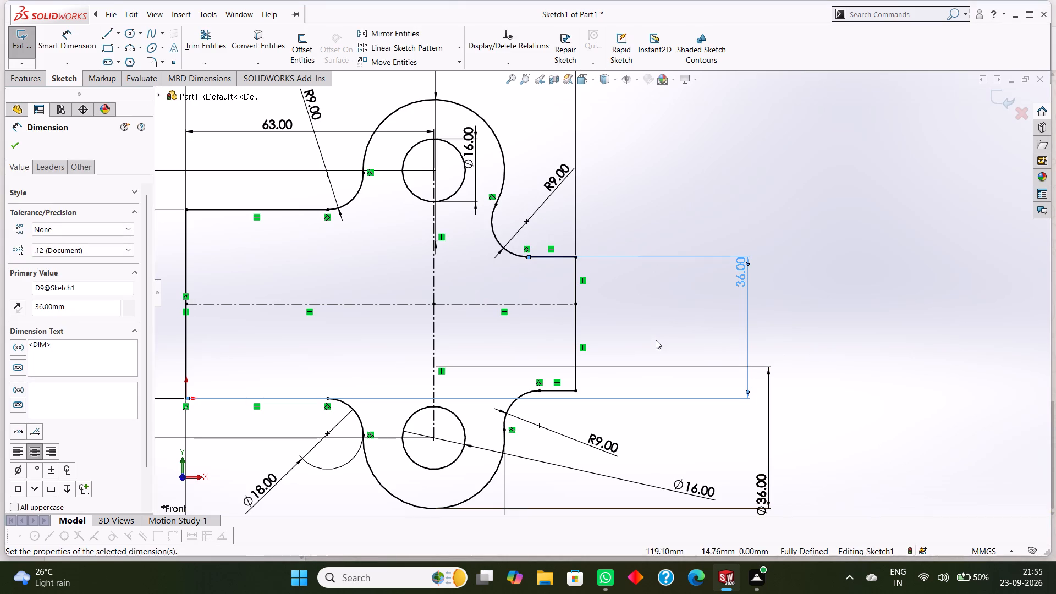
Examine the profile sketch around the narrow end, the fillet arcs and the lower lug.
{"action": "scroll", "coordinate": [660, 336], "scroll_direction": "up", "scroll_amount": 3}
{"action": "scroll", "coordinate": [585, 329], "scroll_direction": "up", "scroll_amount": 1}
{"action": "scroll", "coordinate": [593, 339], "scroll_direction": "down", "scroll_amount": 3}
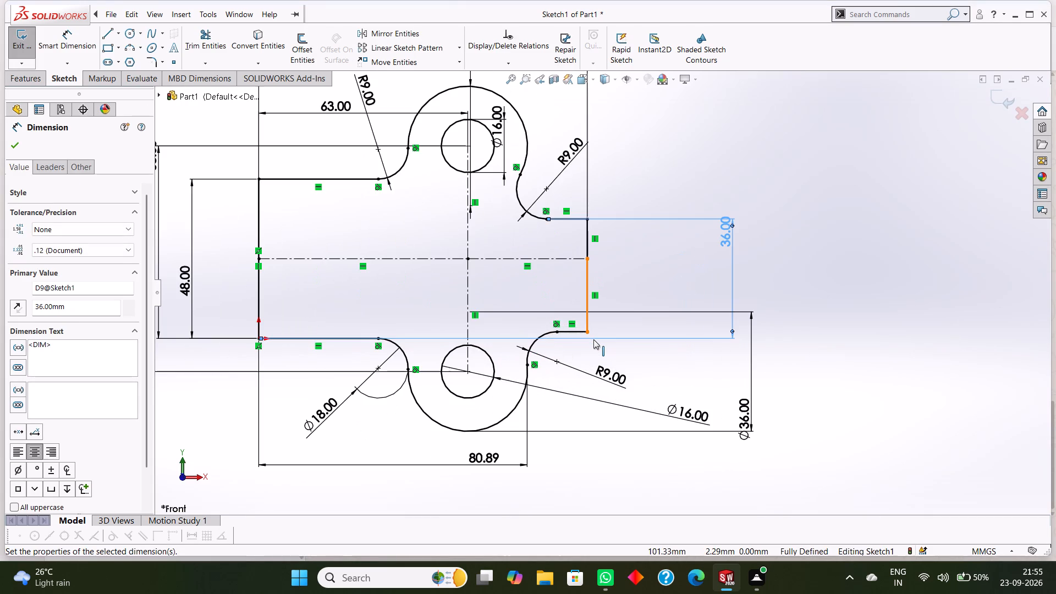
{"action": "scroll", "coordinate": [617, 340], "scroll_direction": "up", "scroll_amount": 5}
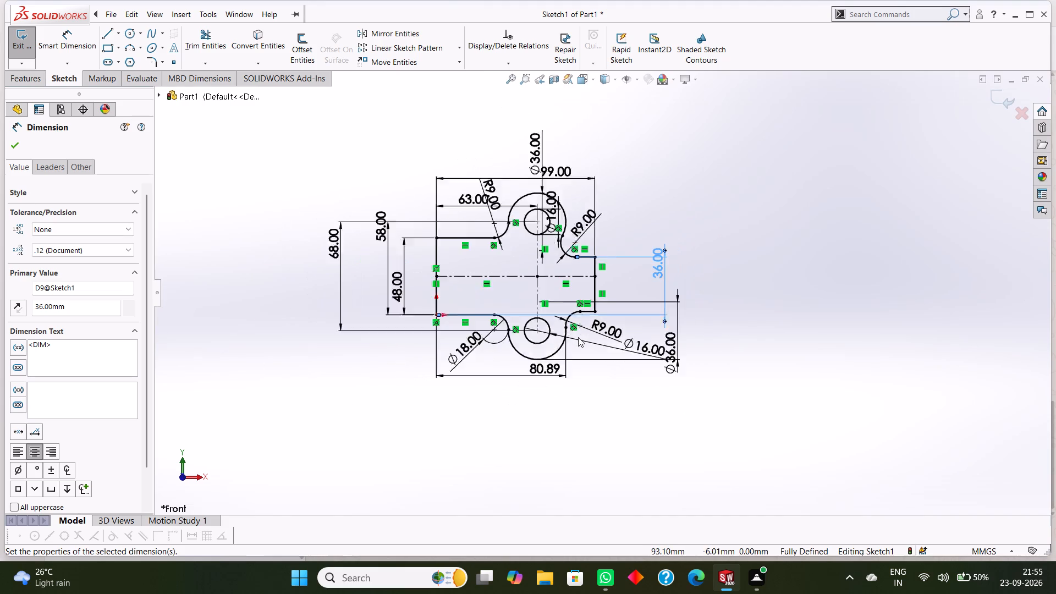
{"action": "scroll", "coordinate": [586, 319], "scroll_direction": "down", "scroll_amount": 5}
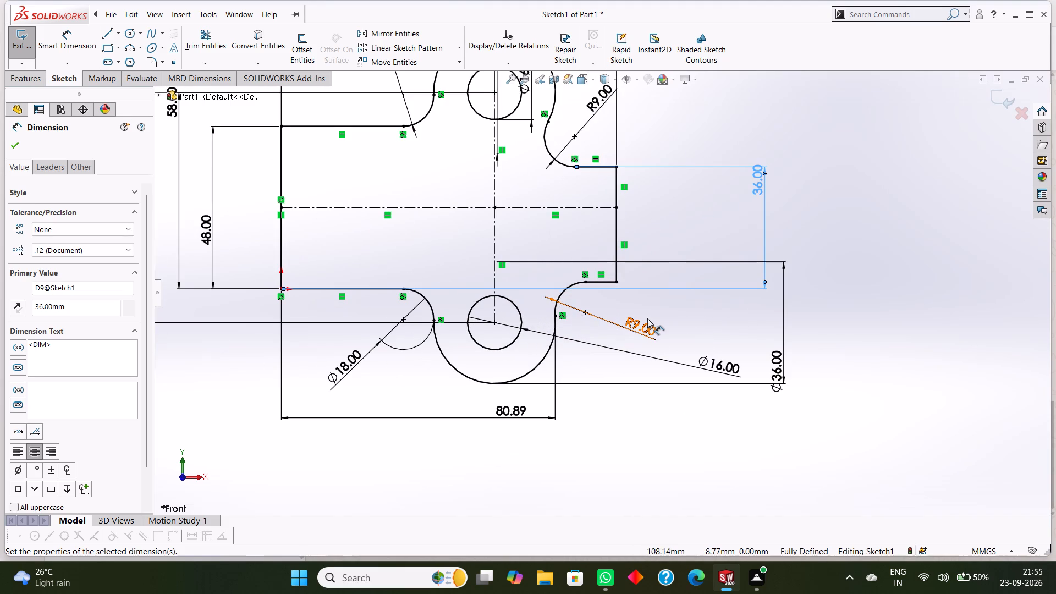
{"action": "scroll", "coordinate": [648, 318], "scroll_direction": "up", "scroll_amount": 4}
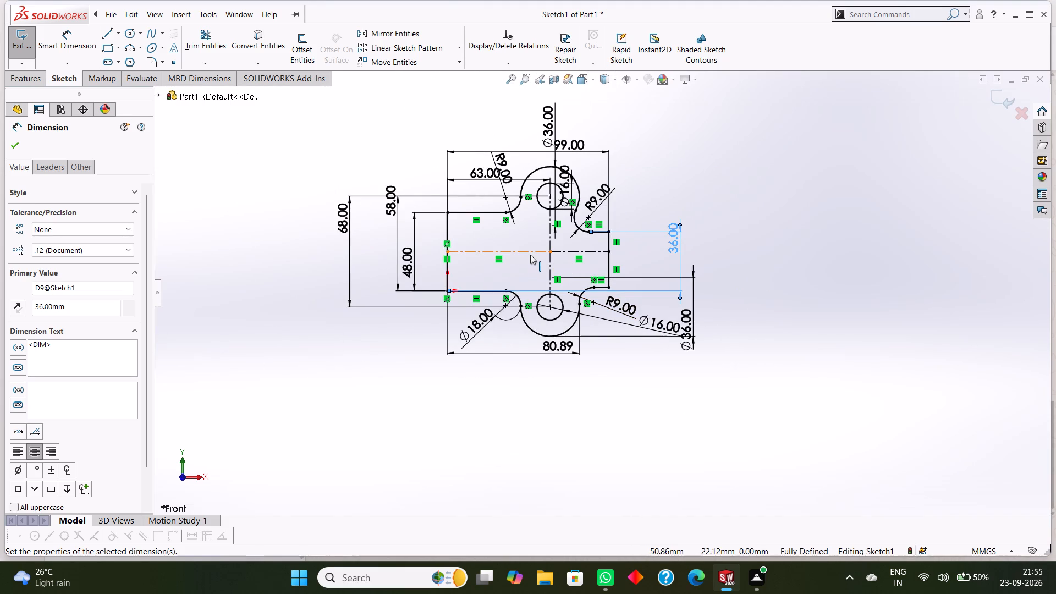
{"action": "scroll", "coordinate": [530, 255], "scroll_direction": "down", "scroll_amount": 2}
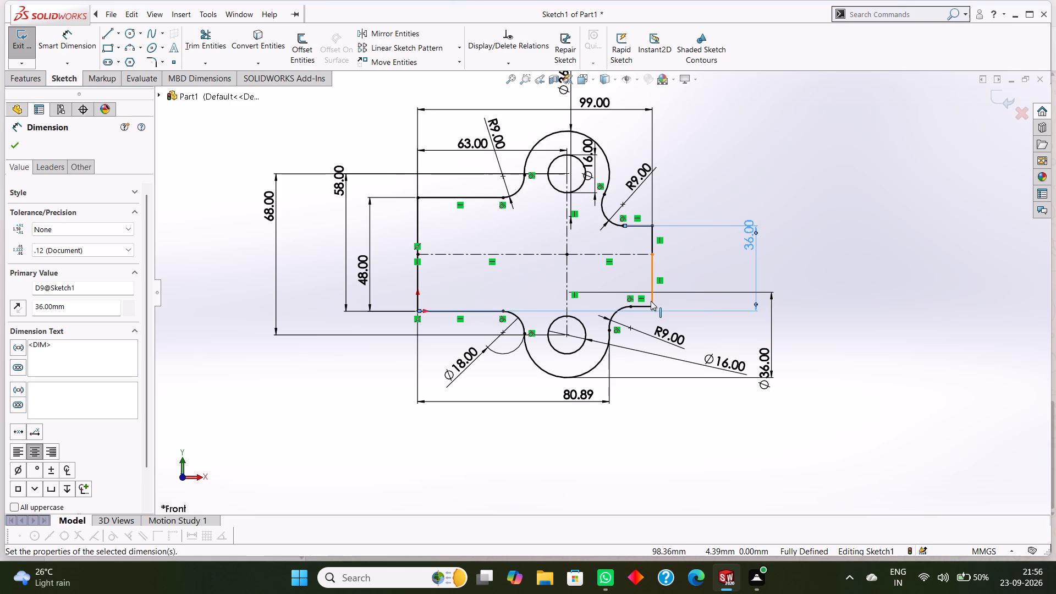
{"action": "key", "text": "Escape"}
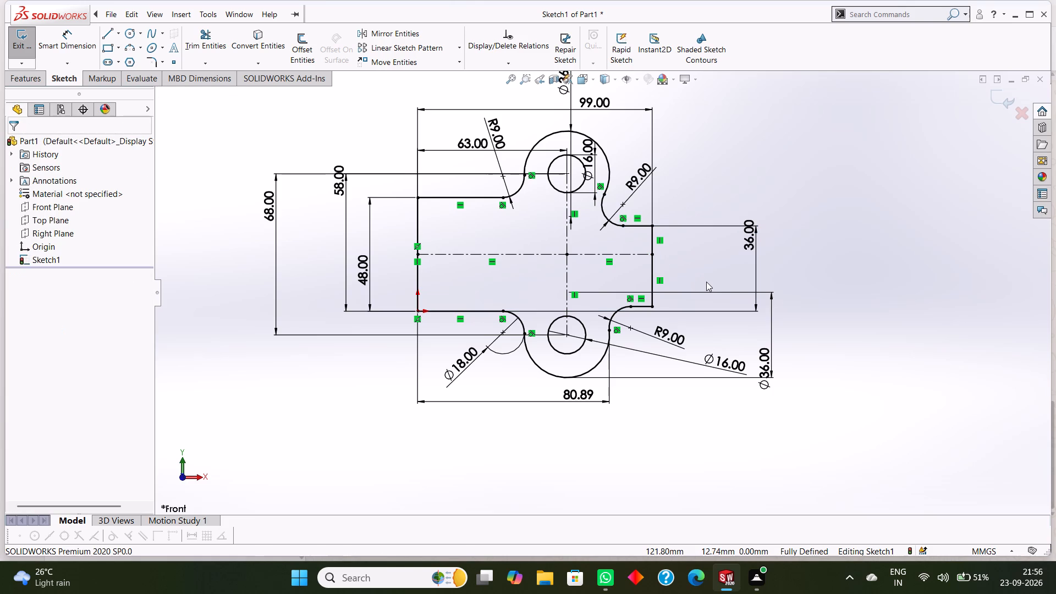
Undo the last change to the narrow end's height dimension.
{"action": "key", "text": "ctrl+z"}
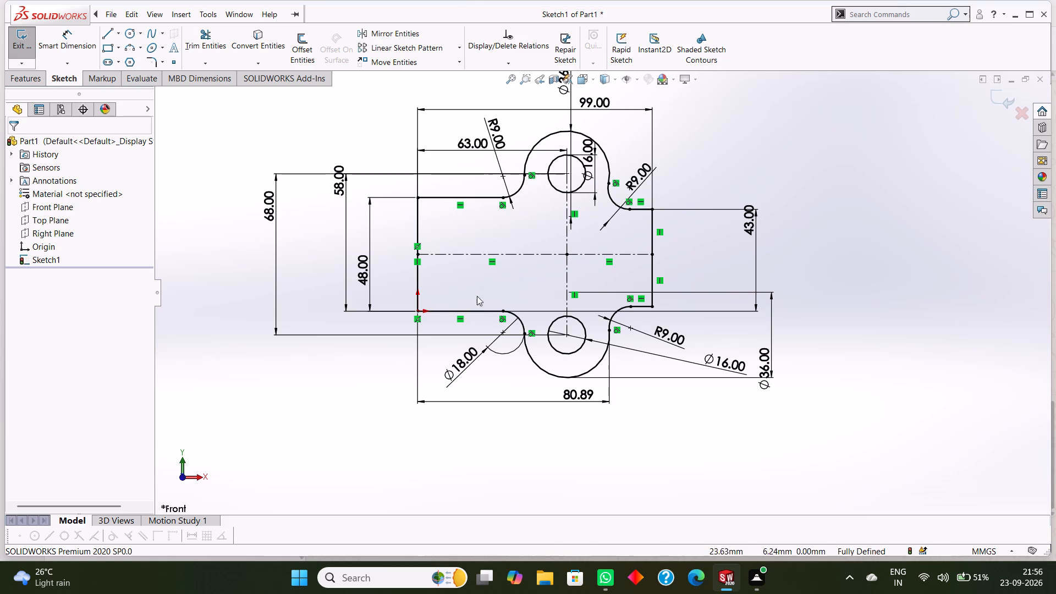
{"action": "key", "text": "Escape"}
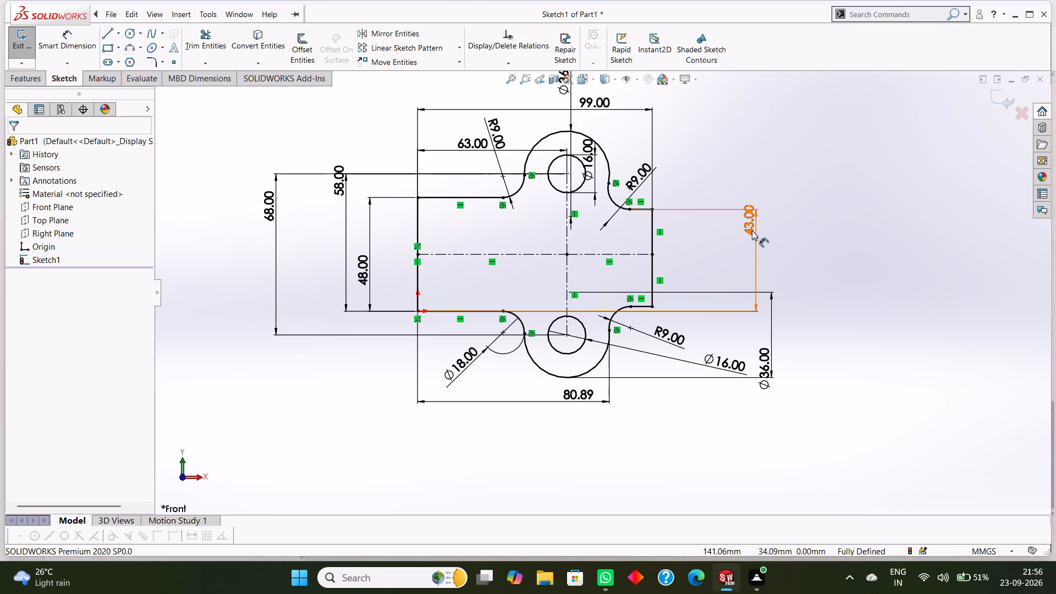
Delete the 43 mm height dimension at the narrow end.
{"action": "right_click", "coordinate": [751, 226]}
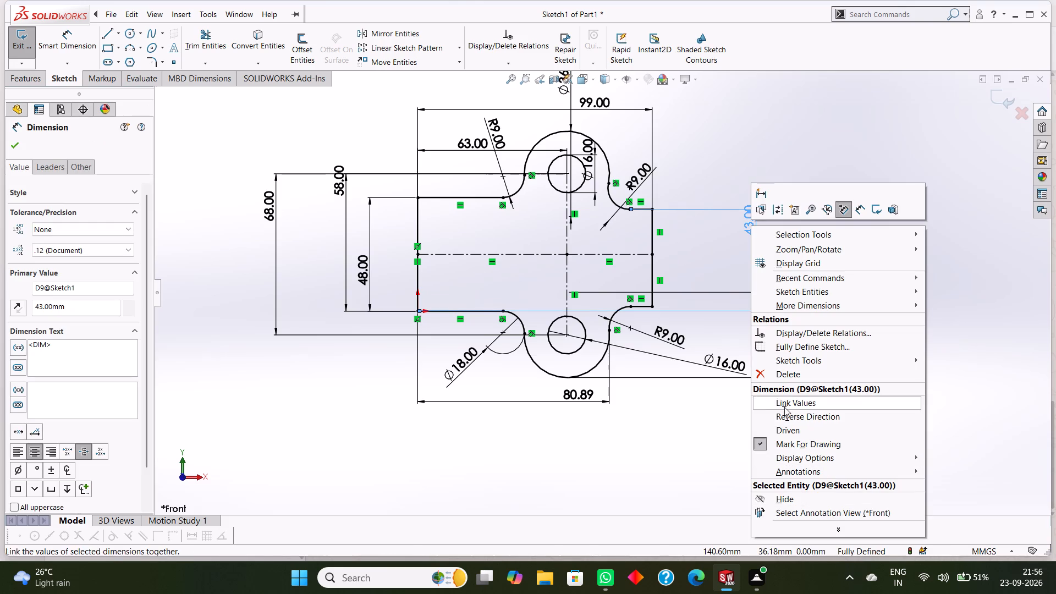
{"action": "left_click", "coordinate": [777, 377]}
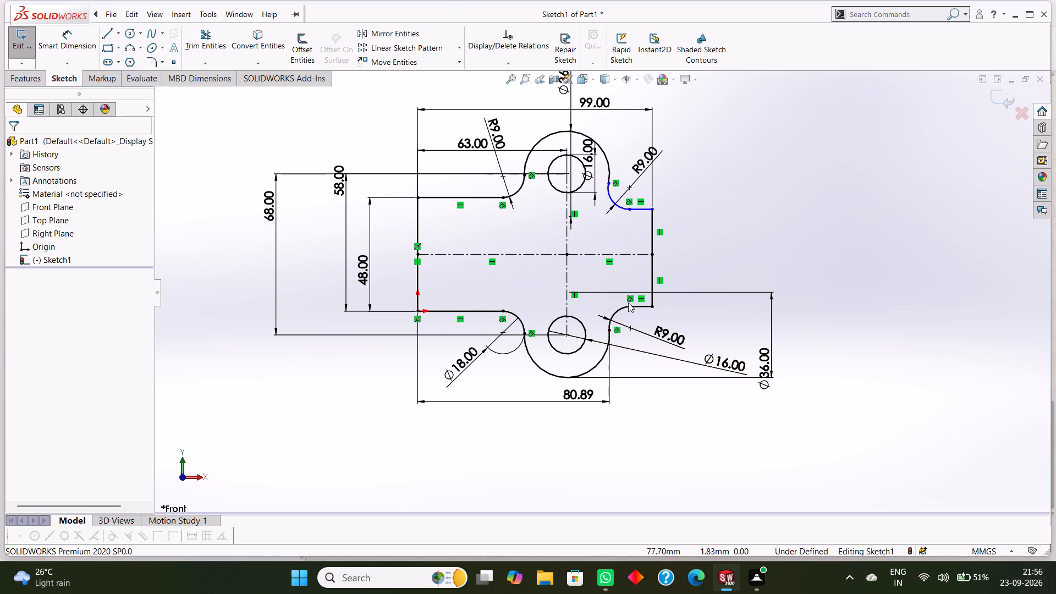
Dimension the narrow end's vertical line above the horizontal centreline as 18 mm.
{"action": "left_click", "coordinate": [77, 37]}
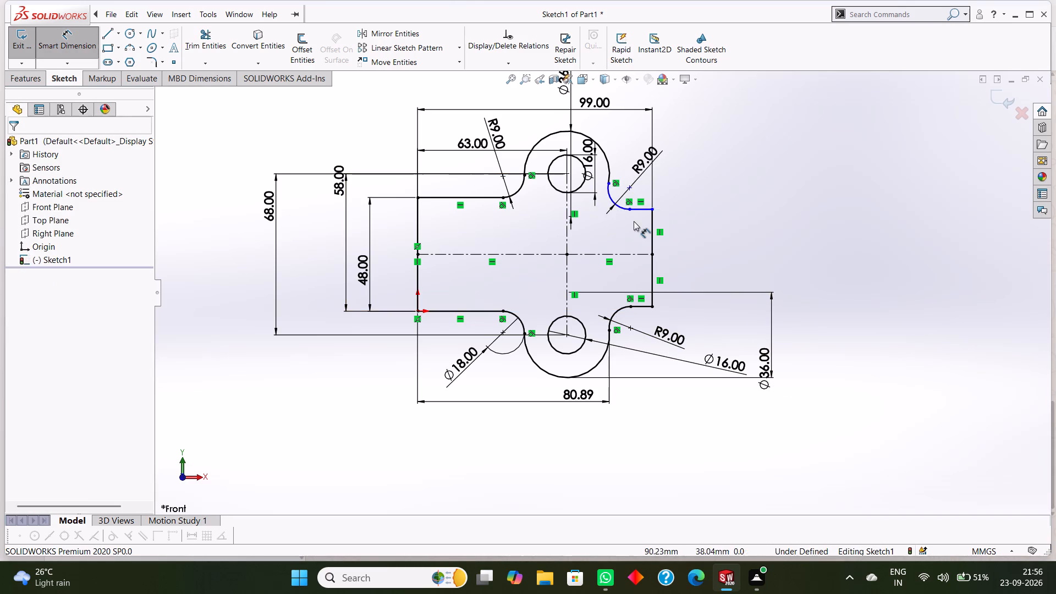
{"action": "left_click", "coordinate": [652, 218]}
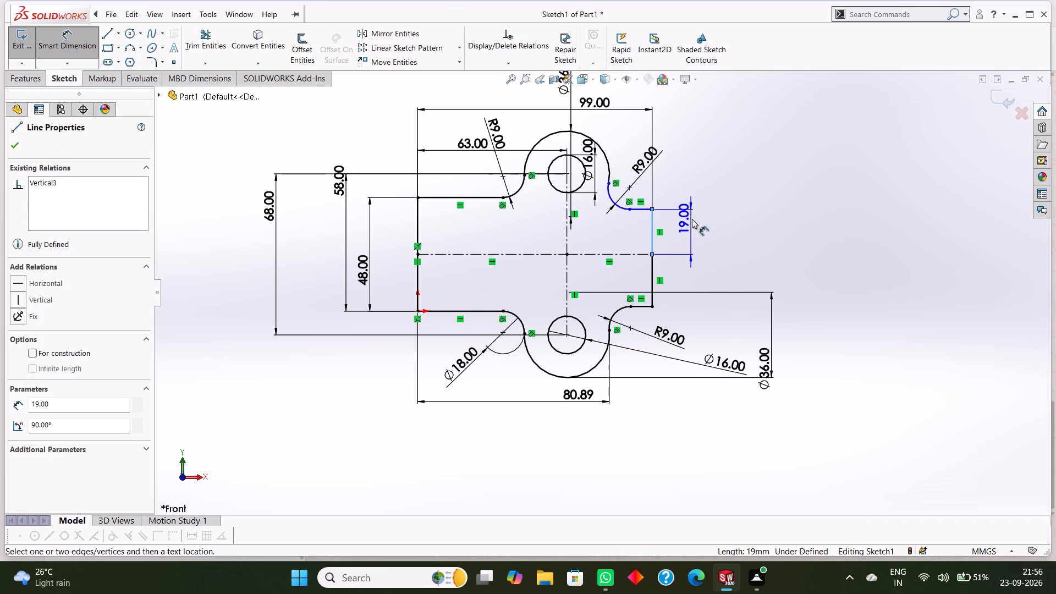
{"action": "left_click", "coordinate": [697, 219]}
{"action": "type", "text": "18"}
{"action": "key", "text": "Return"}
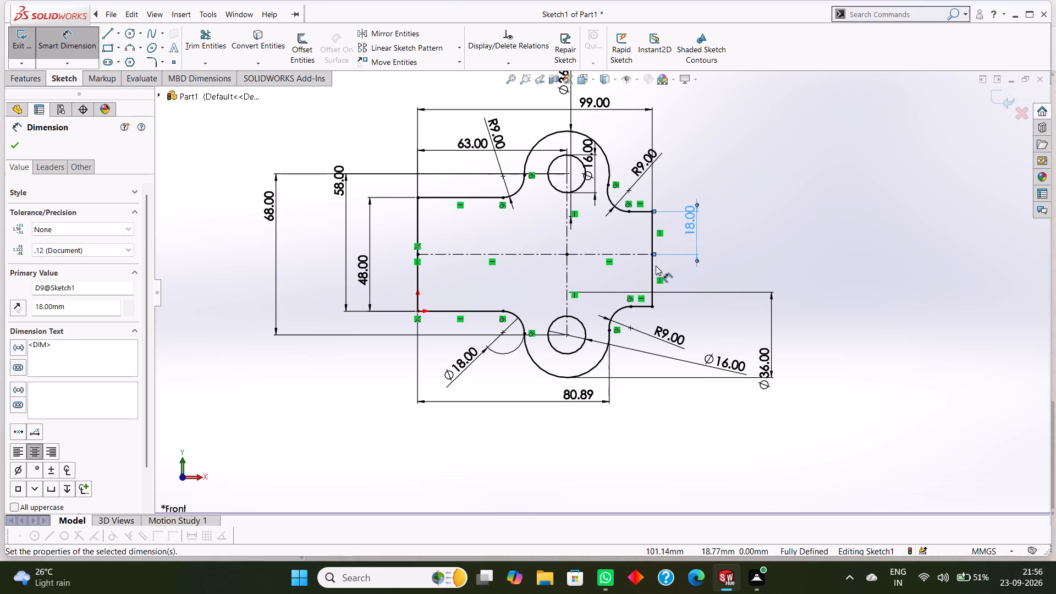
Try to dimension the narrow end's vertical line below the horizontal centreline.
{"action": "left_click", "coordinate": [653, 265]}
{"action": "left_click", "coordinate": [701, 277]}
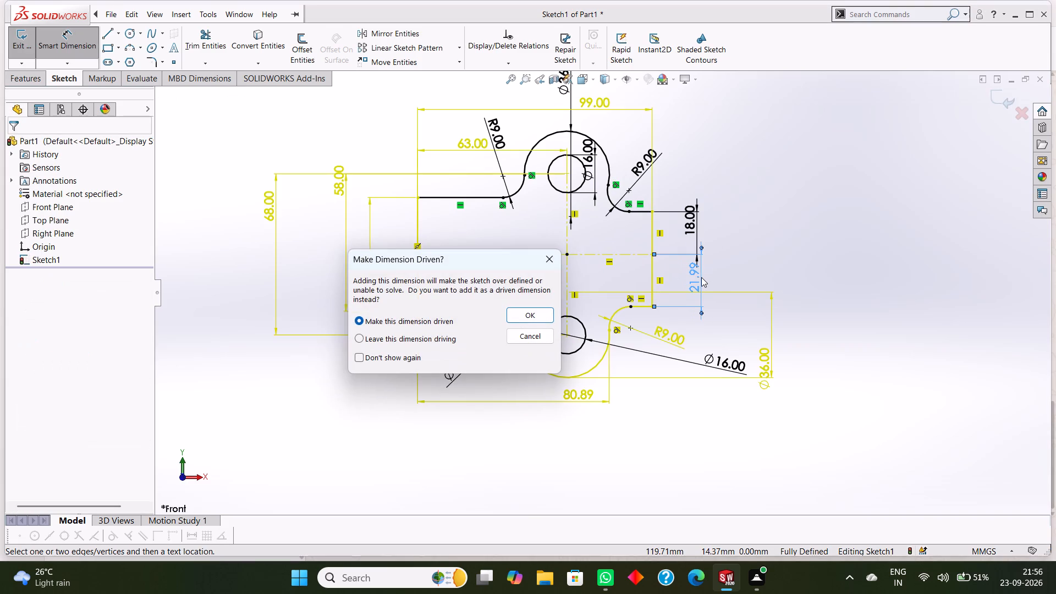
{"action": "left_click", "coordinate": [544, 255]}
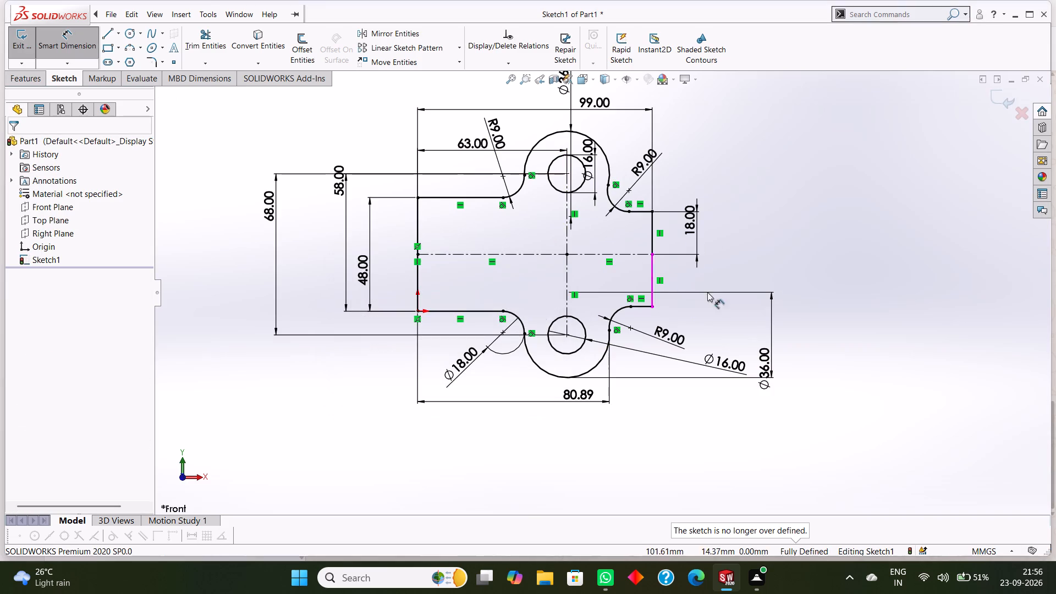
Delete the 36 mm diameter dimension from the lower lug's outer arc.
{"action": "right_click", "coordinate": [766, 360]}
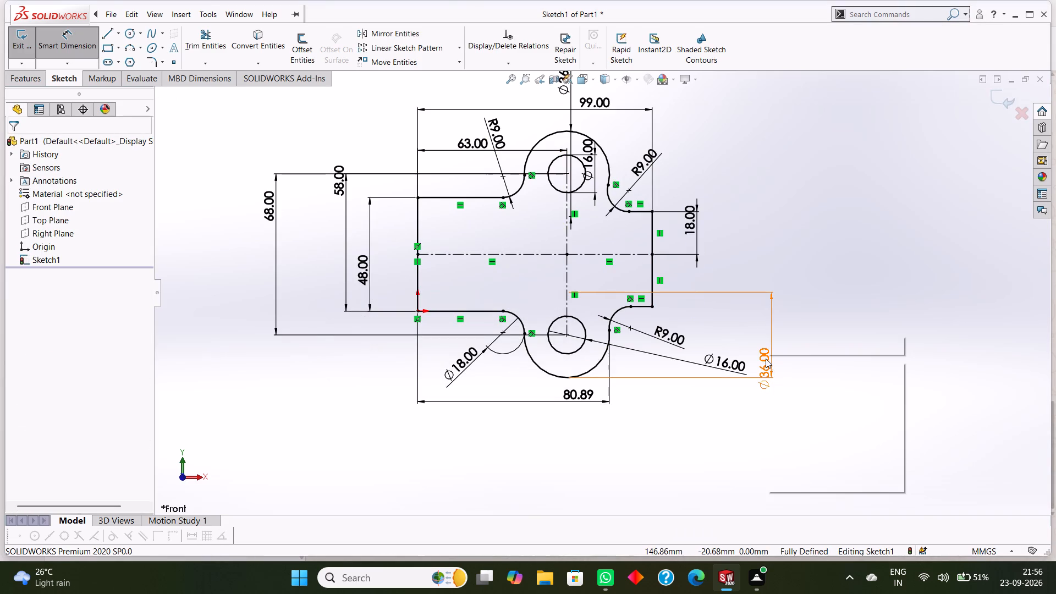
{"action": "left_click", "coordinate": [805, 398]}
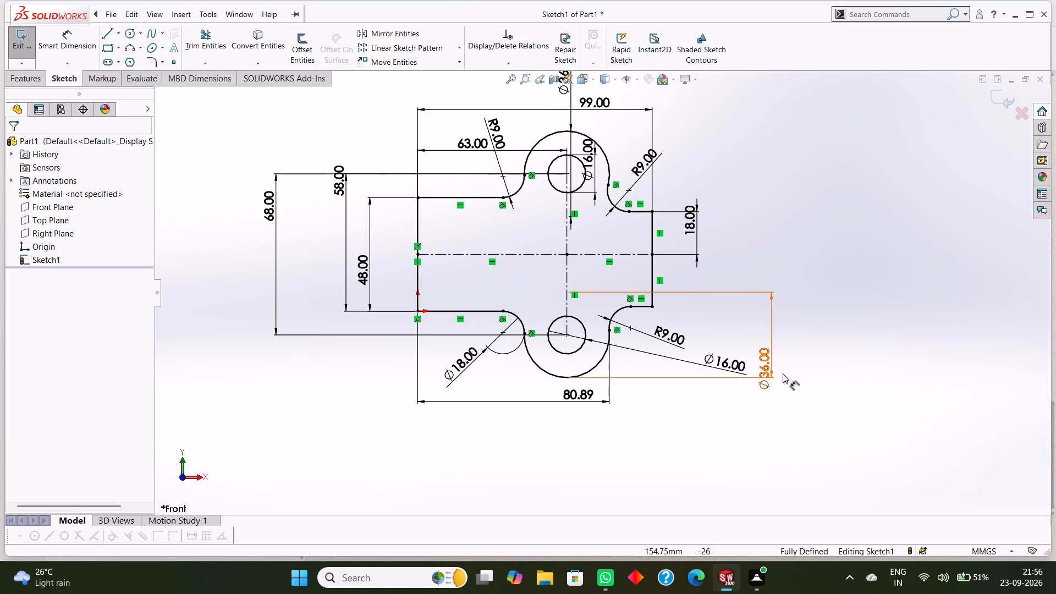
{"action": "right_click", "coordinate": [767, 358]}
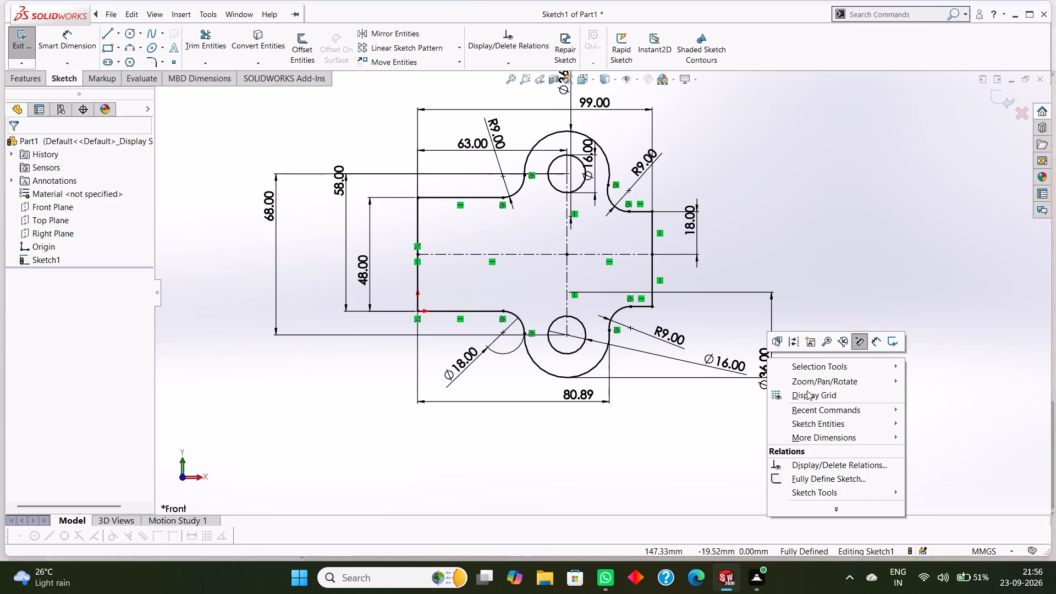
{"action": "left_click", "coordinate": [703, 420]}
{"action": "right_click", "coordinate": [763, 360]}
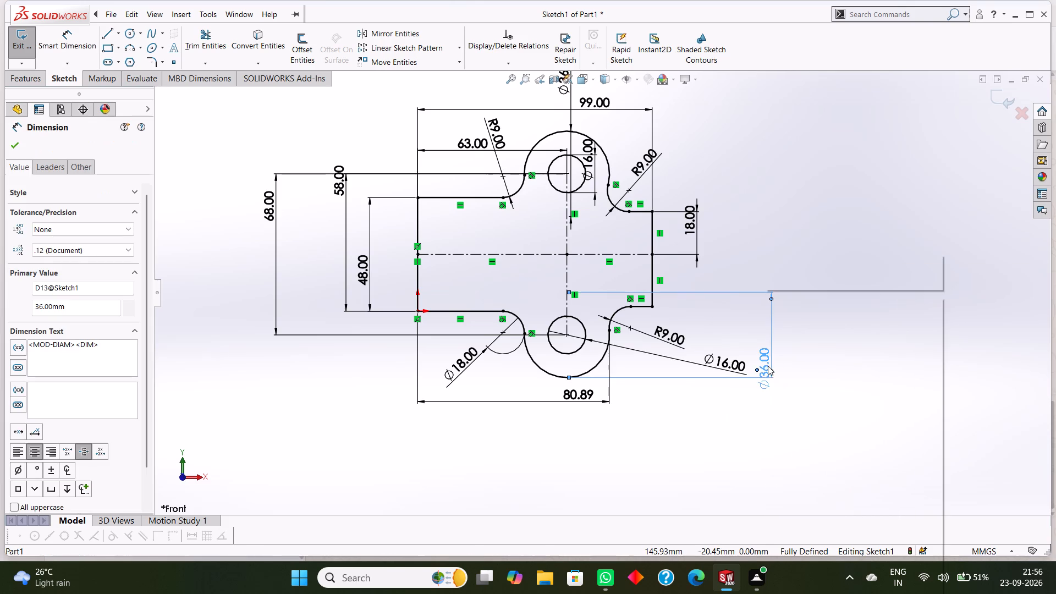
{"action": "left_click", "coordinate": [809, 447]}
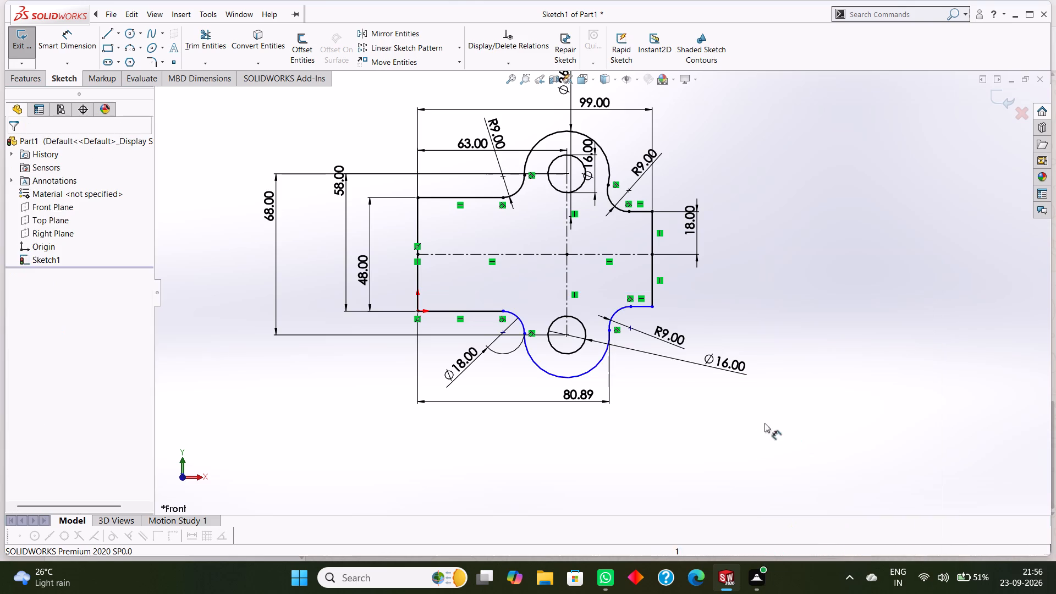
Dimension the narrow end's vertical line below the horizontal centreline as 18 mm.
{"action": "scroll", "coordinate": [713, 366], "scroll_direction": "down", "scroll_amount": 2}
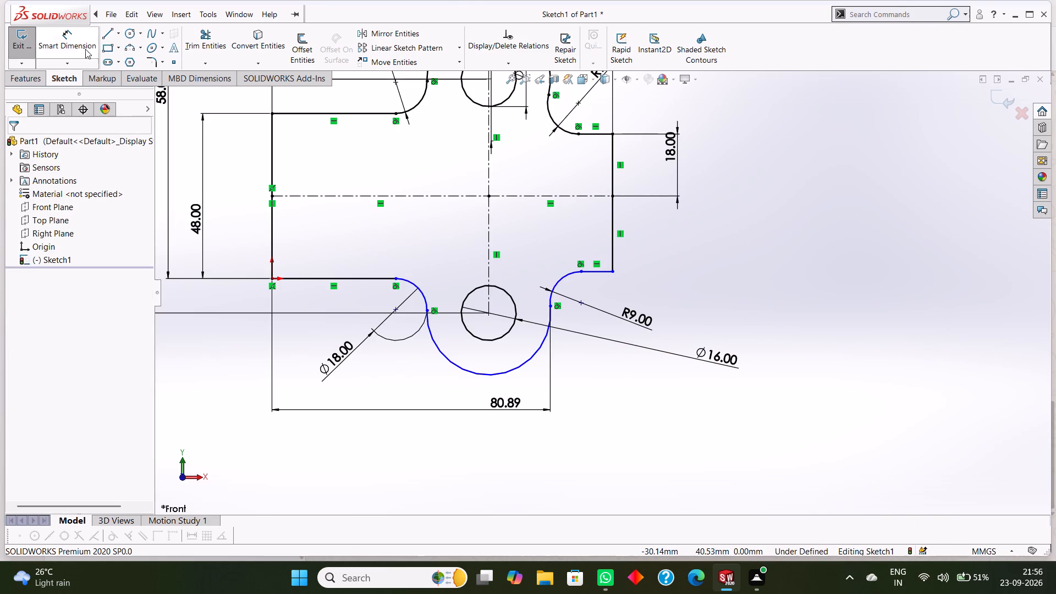
{"action": "left_click", "coordinate": [76, 41]}
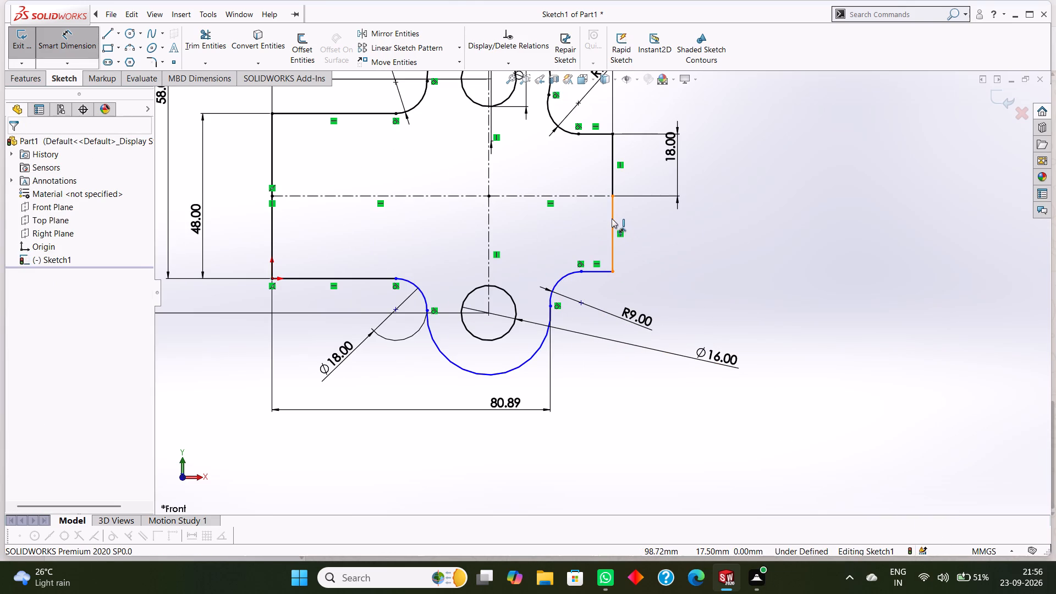
{"action": "left_click", "coordinate": [612, 218]}
{"action": "left_click", "coordinate": [675, 228]}
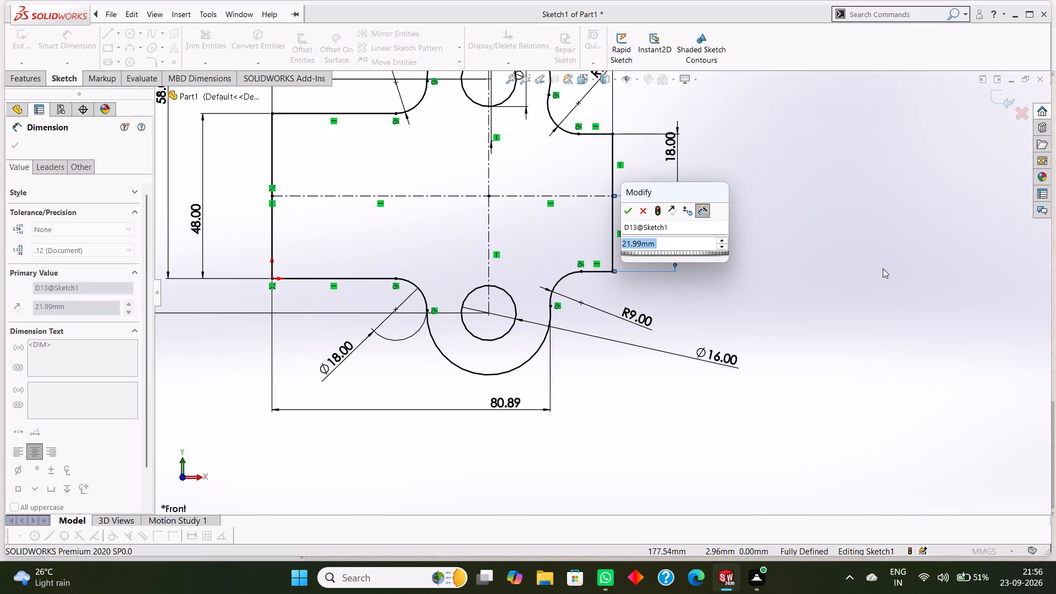
{"action": "type", "text": "18"}
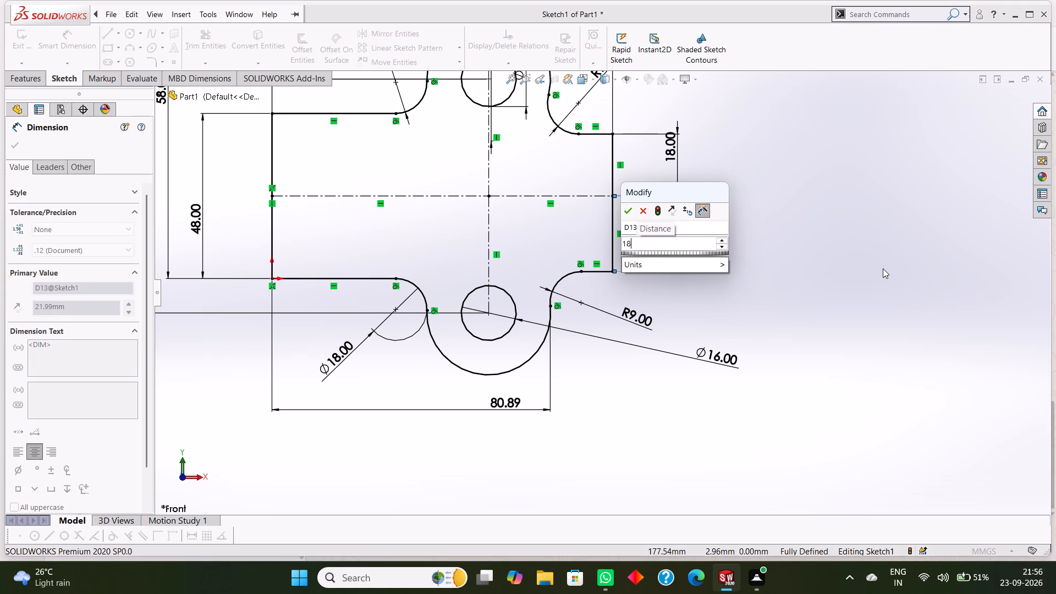
{"action": "key", "text": "Return"}
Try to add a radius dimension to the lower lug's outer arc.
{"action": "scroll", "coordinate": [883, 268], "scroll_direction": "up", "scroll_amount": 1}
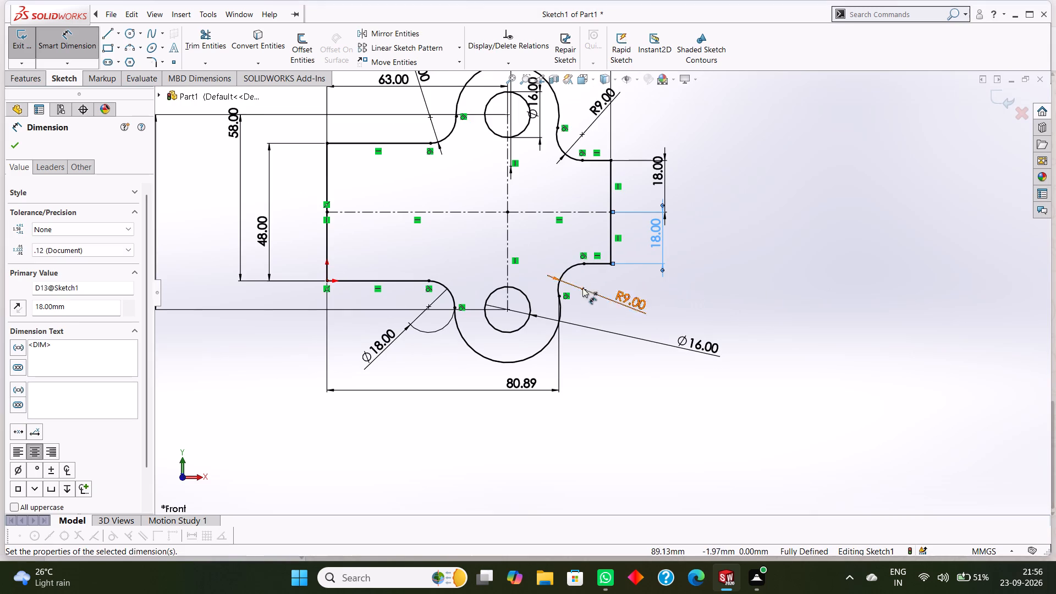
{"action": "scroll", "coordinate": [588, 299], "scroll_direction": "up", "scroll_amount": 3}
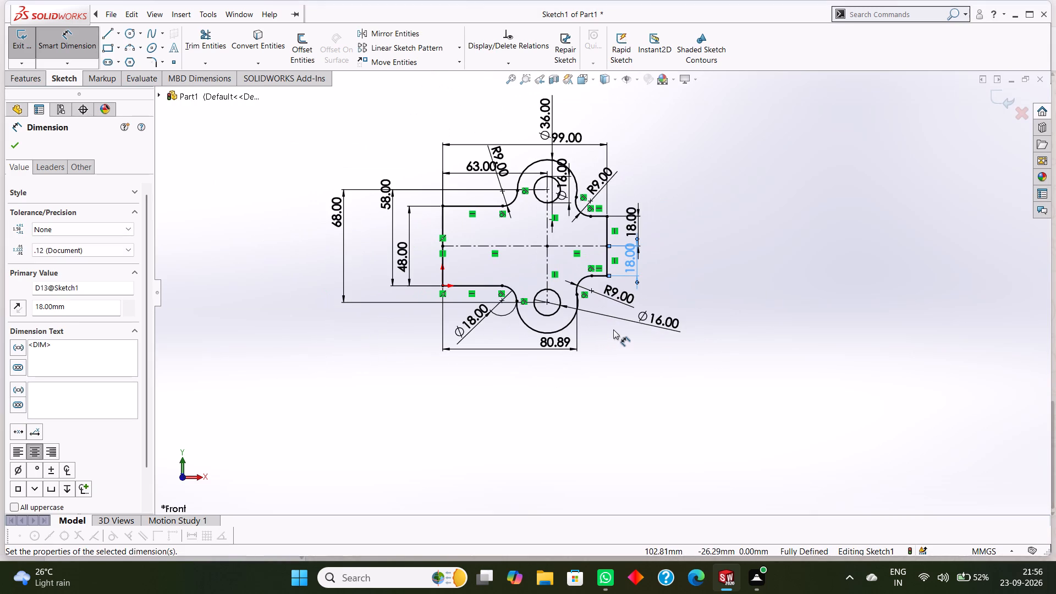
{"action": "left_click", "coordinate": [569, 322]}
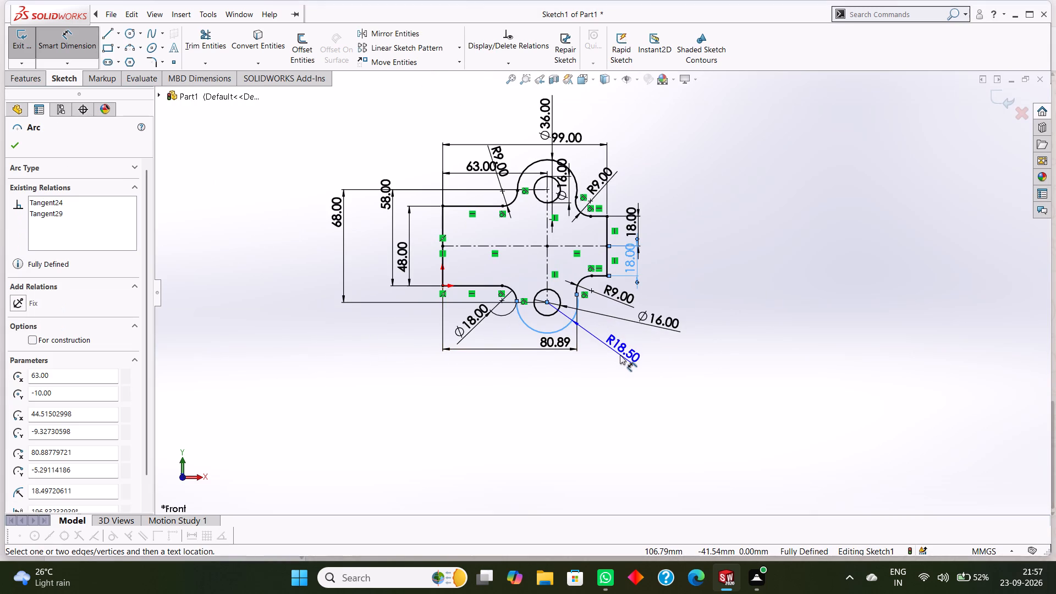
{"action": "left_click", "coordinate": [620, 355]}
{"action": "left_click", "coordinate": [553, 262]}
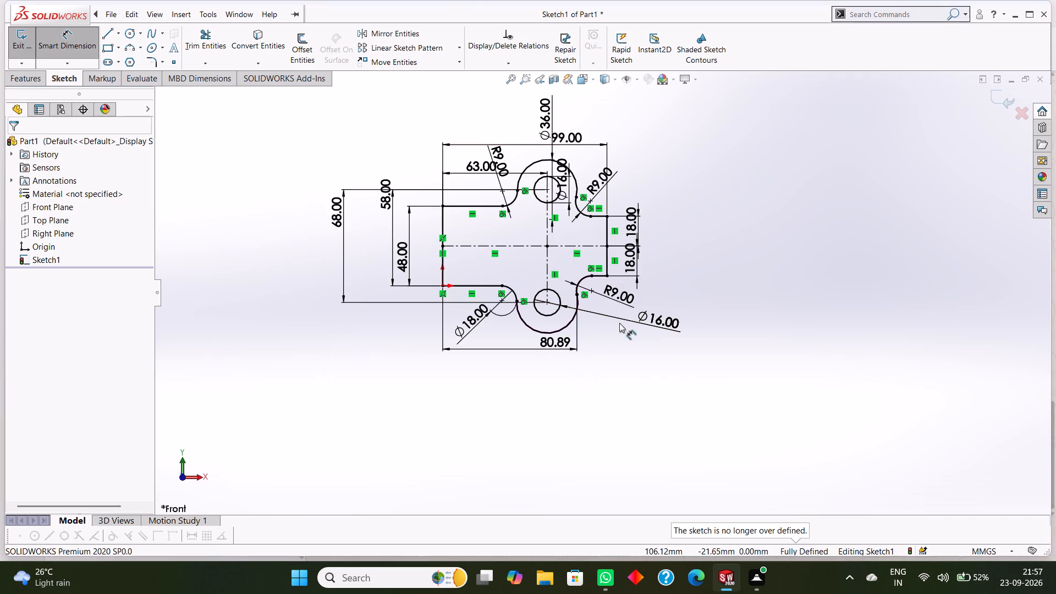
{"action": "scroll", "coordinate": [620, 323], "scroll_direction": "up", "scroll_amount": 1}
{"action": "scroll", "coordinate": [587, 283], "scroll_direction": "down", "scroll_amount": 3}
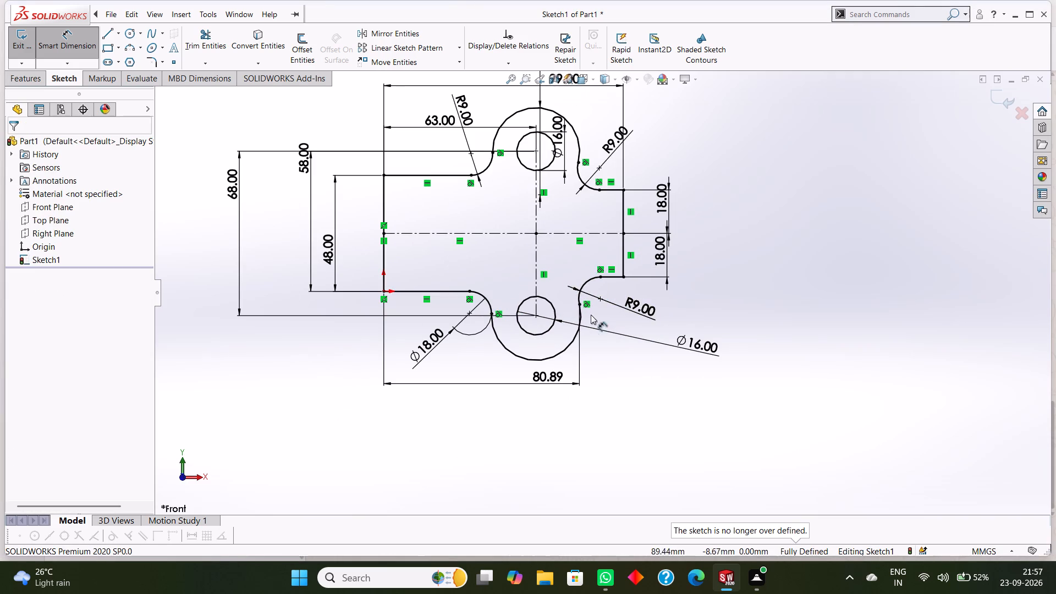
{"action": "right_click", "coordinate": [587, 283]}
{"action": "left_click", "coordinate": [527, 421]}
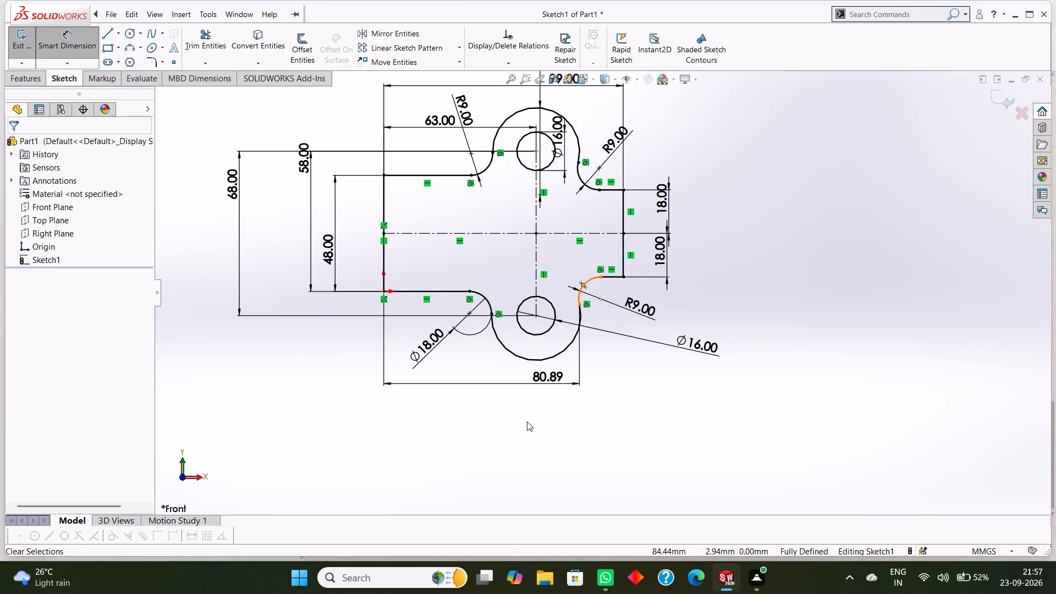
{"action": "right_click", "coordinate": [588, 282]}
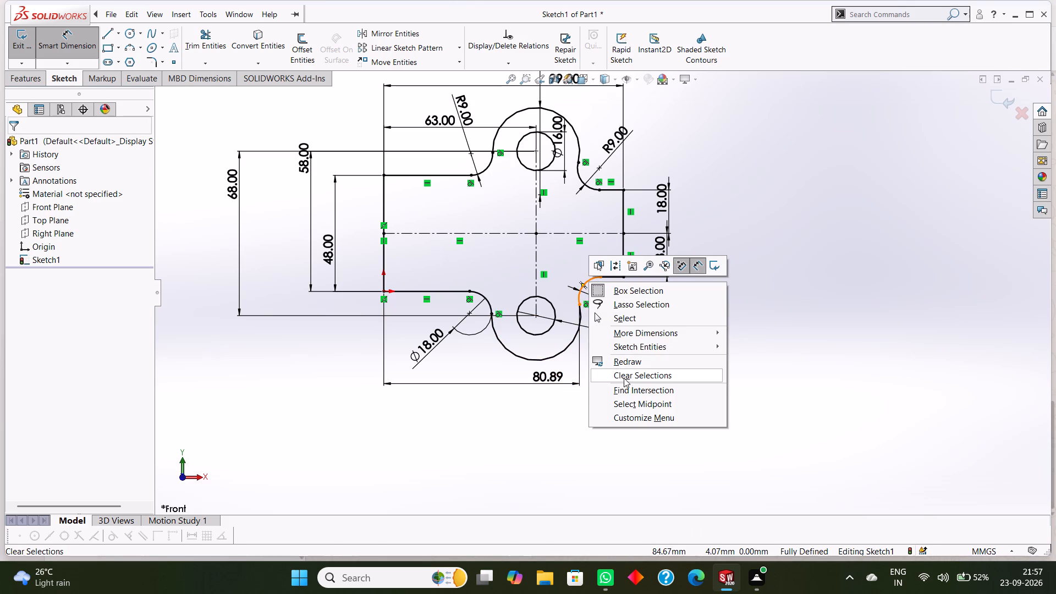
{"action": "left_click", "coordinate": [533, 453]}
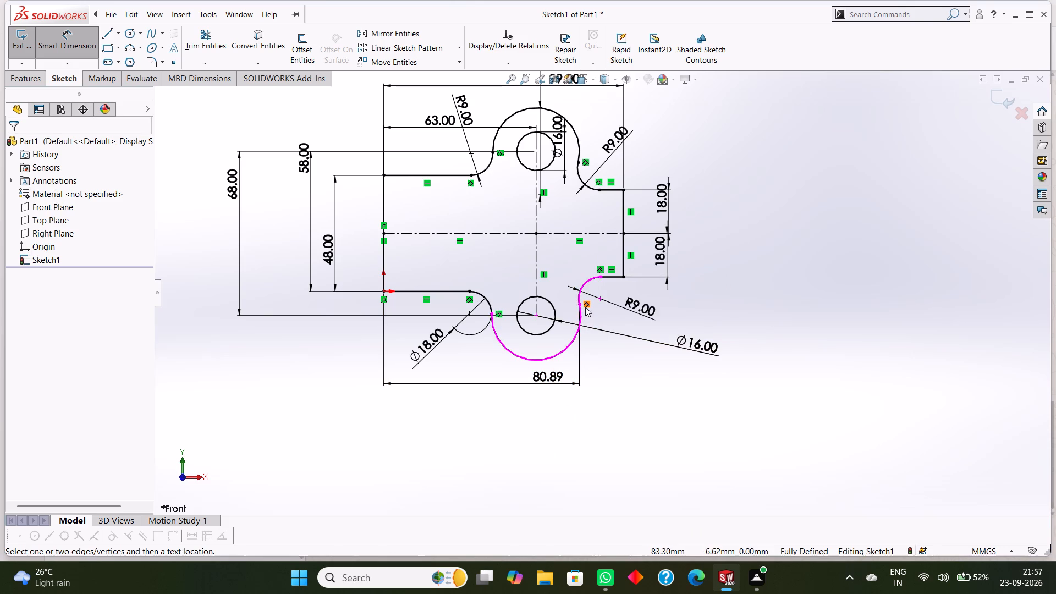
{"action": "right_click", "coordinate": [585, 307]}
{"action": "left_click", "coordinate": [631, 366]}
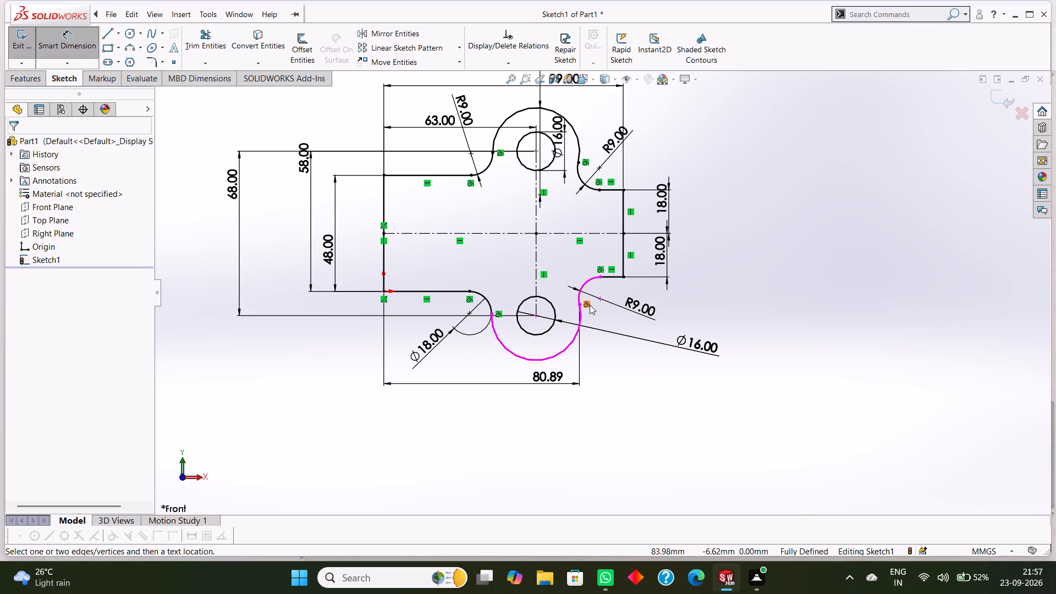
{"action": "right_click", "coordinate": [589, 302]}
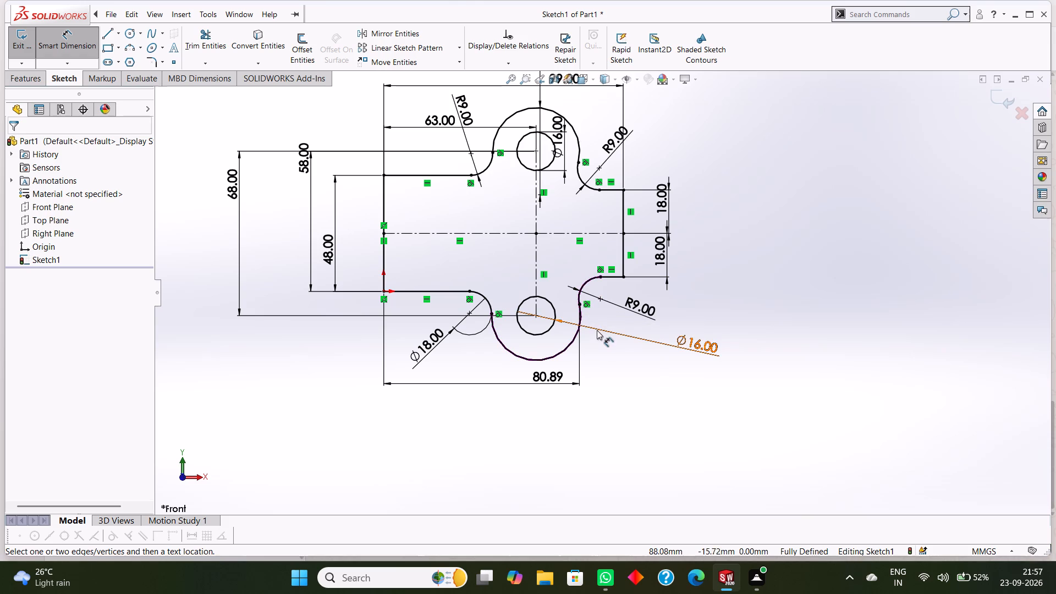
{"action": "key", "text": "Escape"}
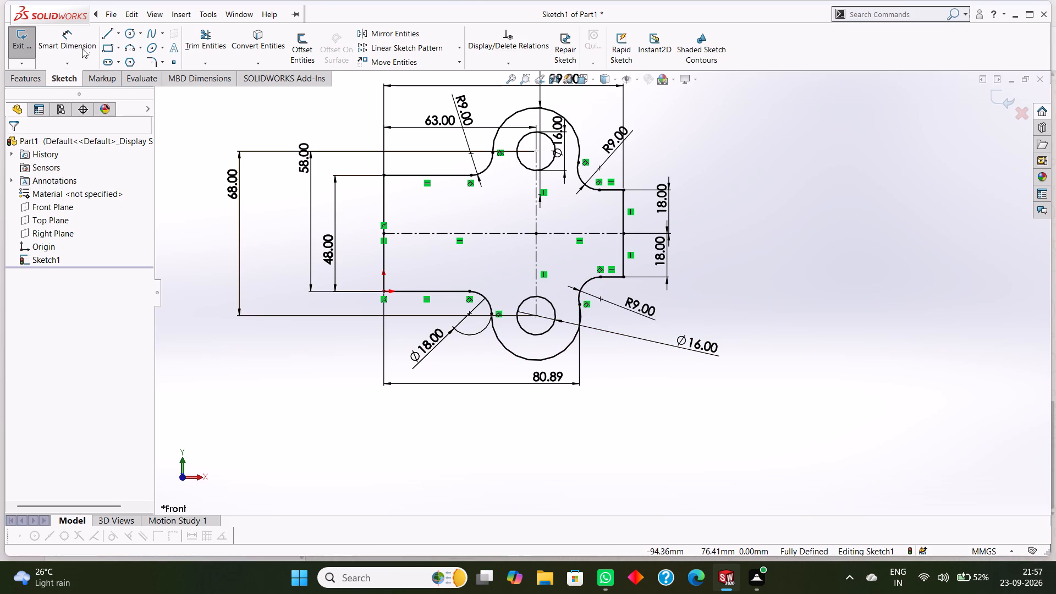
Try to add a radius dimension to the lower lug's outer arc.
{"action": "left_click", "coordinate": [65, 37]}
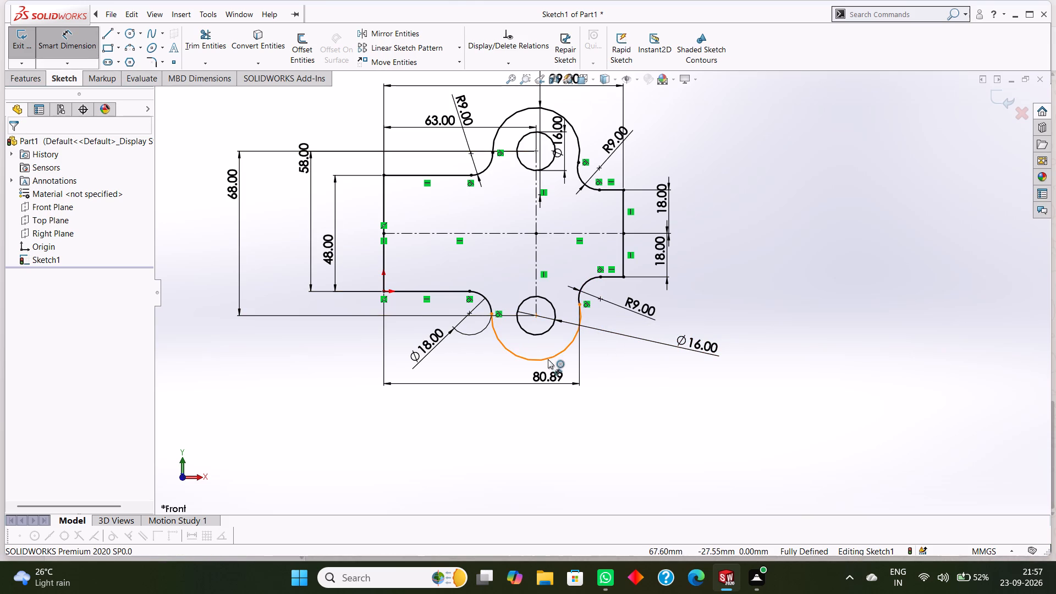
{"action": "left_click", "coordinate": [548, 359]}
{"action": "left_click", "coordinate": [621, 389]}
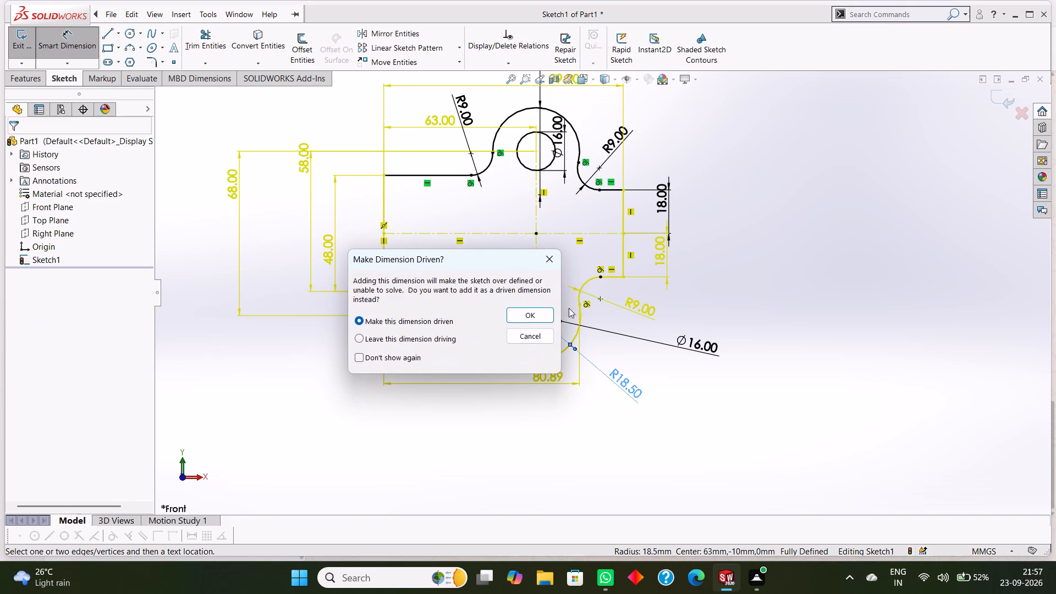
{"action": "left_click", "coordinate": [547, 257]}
Delete the 80.89 mm horizontal dimension between the wide end's vertical edge and the lower lug.
{"action": "right_click", "coordinate": [557, 376]}
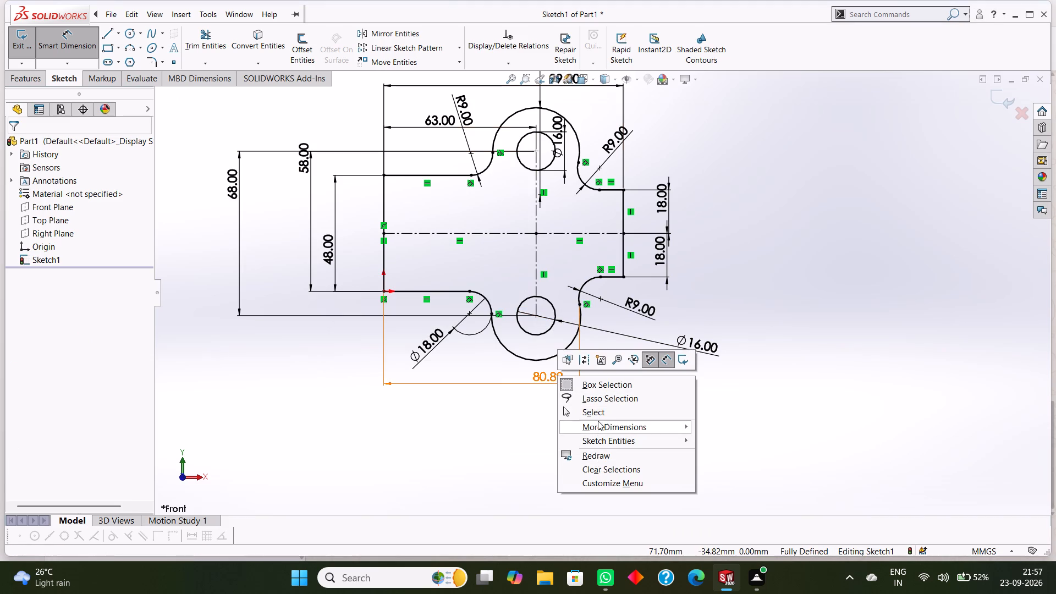
{"action": "left_click", "coordinate": [598, 414]}
{"action": "right_click", "coordinate": [551, 378]}
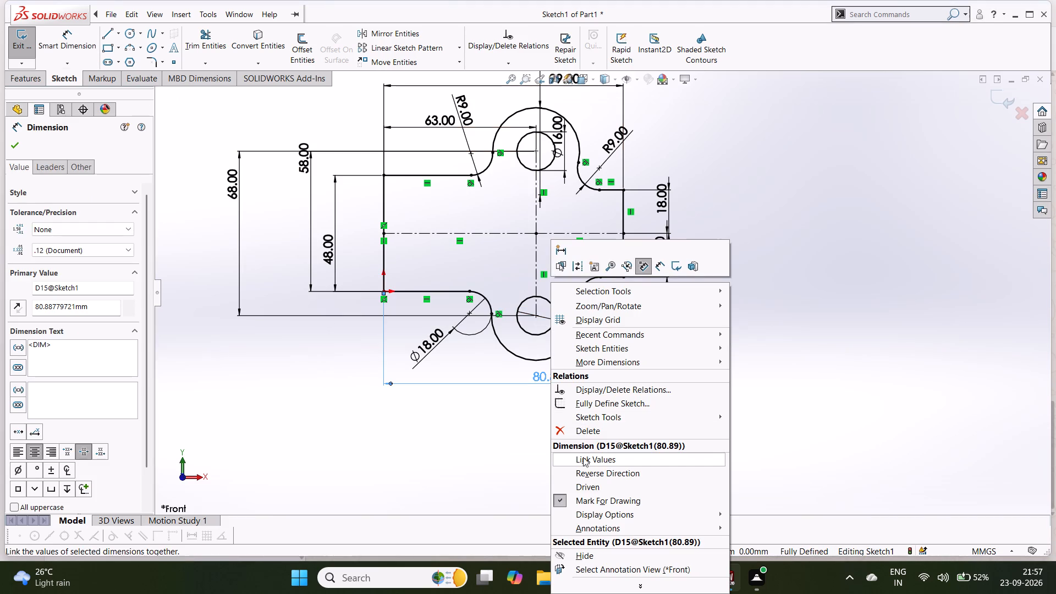
{"action": "left_click", "coordinate": [587, 431]}
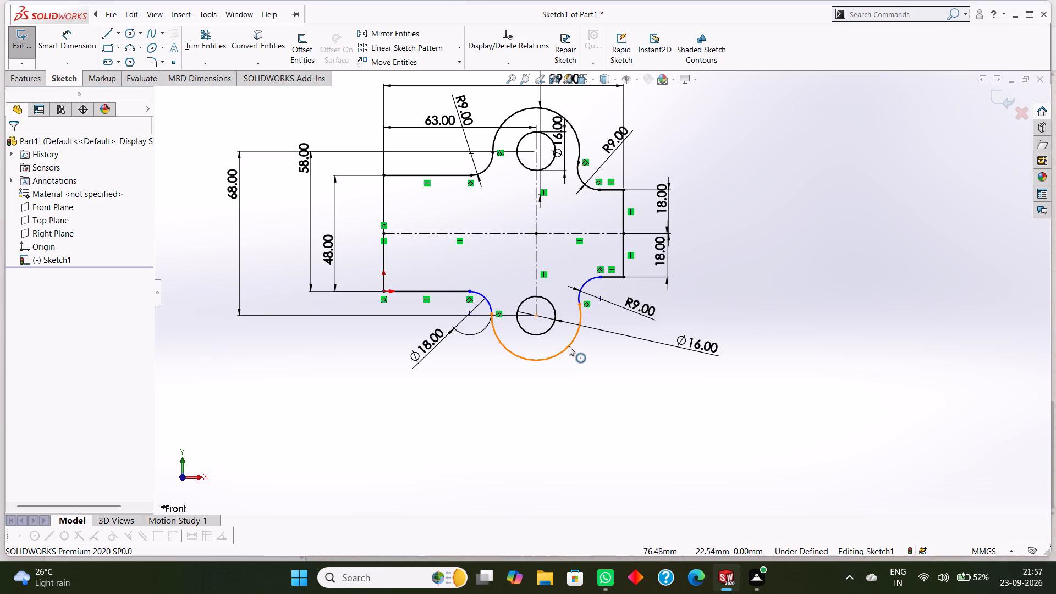
Dimension the lower lug's outer arc with a radius of 18 mm.
{"action": "left_click", "coordinate": [53, 42]}
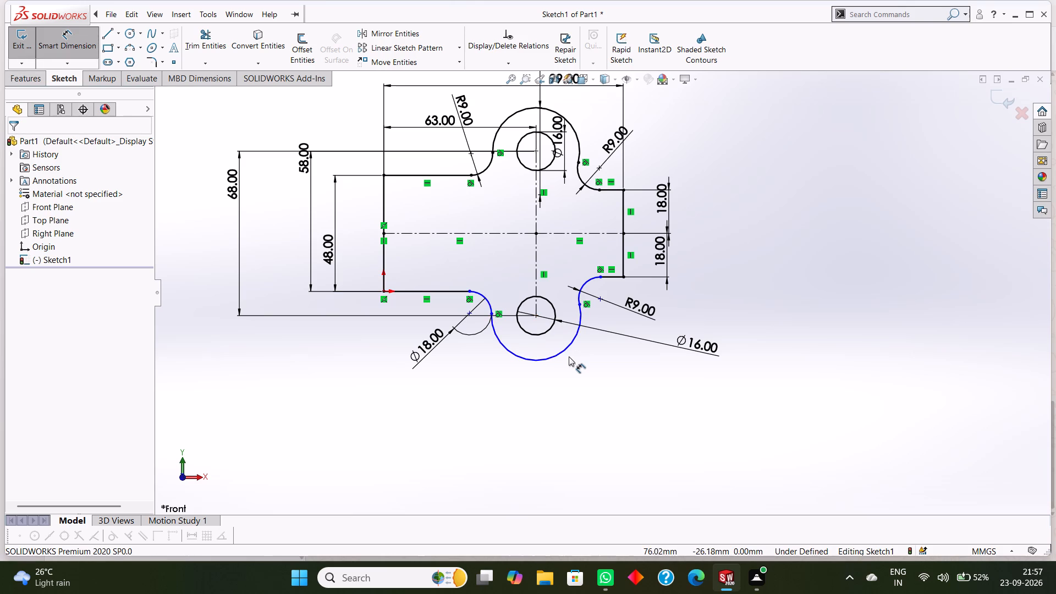
{"action": "left_click", "coordinate": [566, 349]}
{"action": "left_click", "coordinate": [621, 403]}
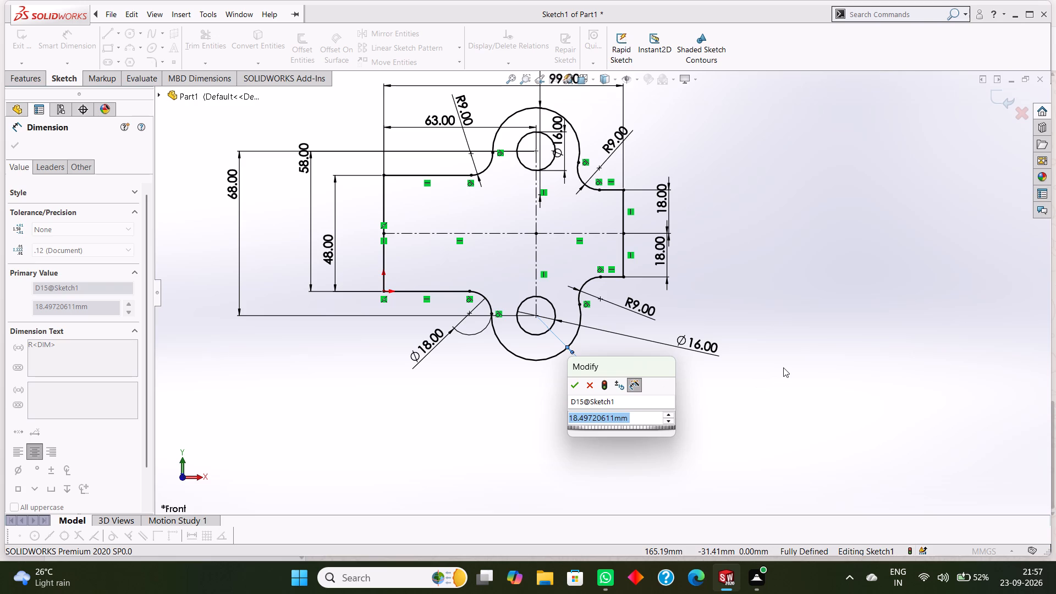
{"action": "type", "text": "18"}
{"action": "key", "text": "Return"}
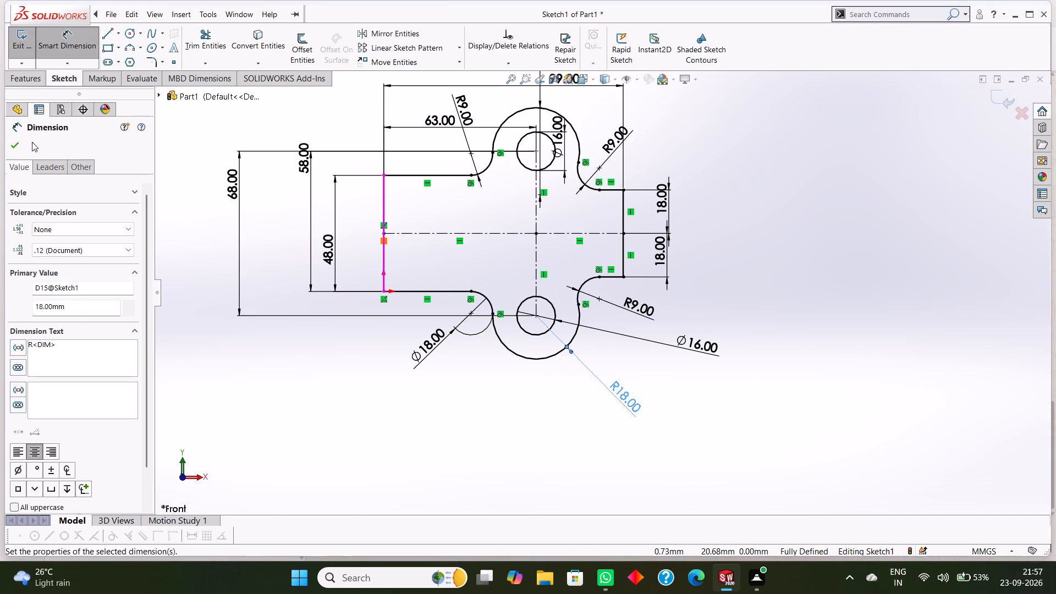
{"action": "left_click", "coordinate": [16, 143]}
Extrude the plate profile as a blind boss 9 mm deep from the sketch plane.
{"action": "scroll", "coordinate": [596, 339], "scroll_direction": "down", "scroll_amount": 1}
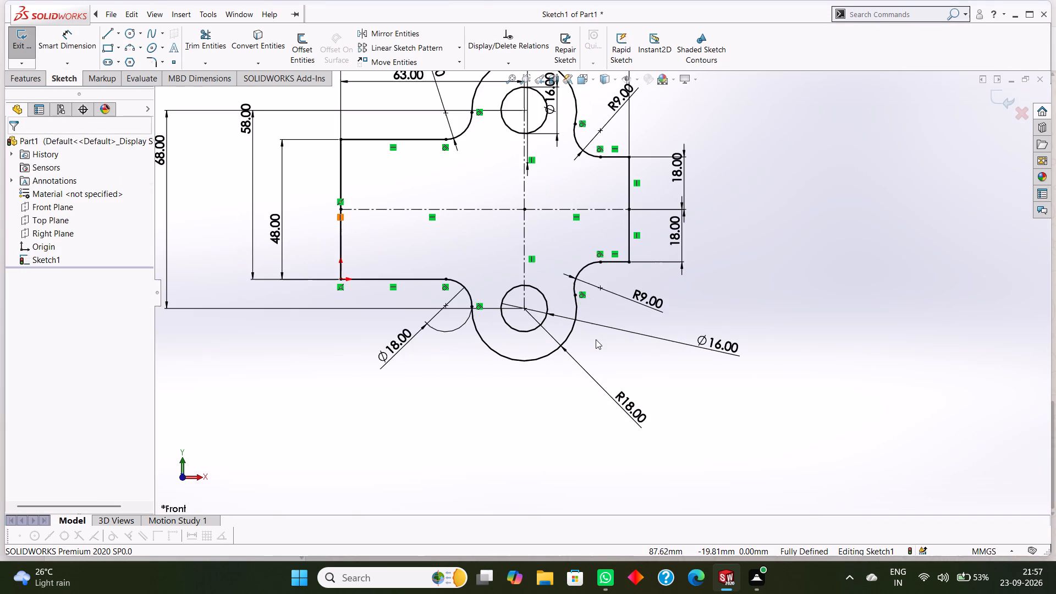
{"action": "scroll", "coordinate": [579, 343], "scroll_direction": "up", "scroll_amount": 2}
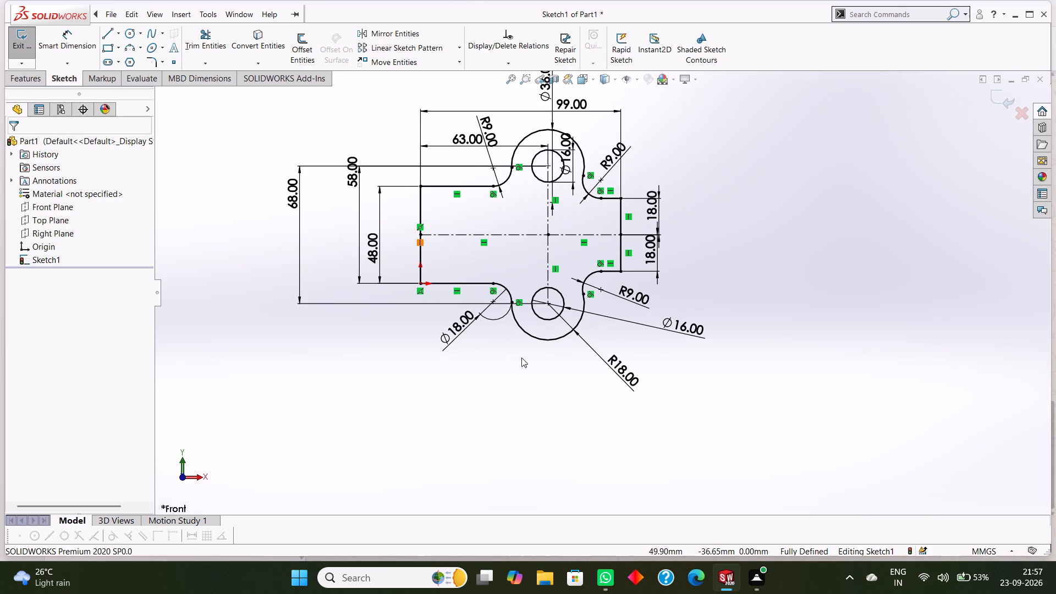
{"action": "scroll", "coordinate": [521, 356], "scroll_direction": "up", "scroll_amount": 1}
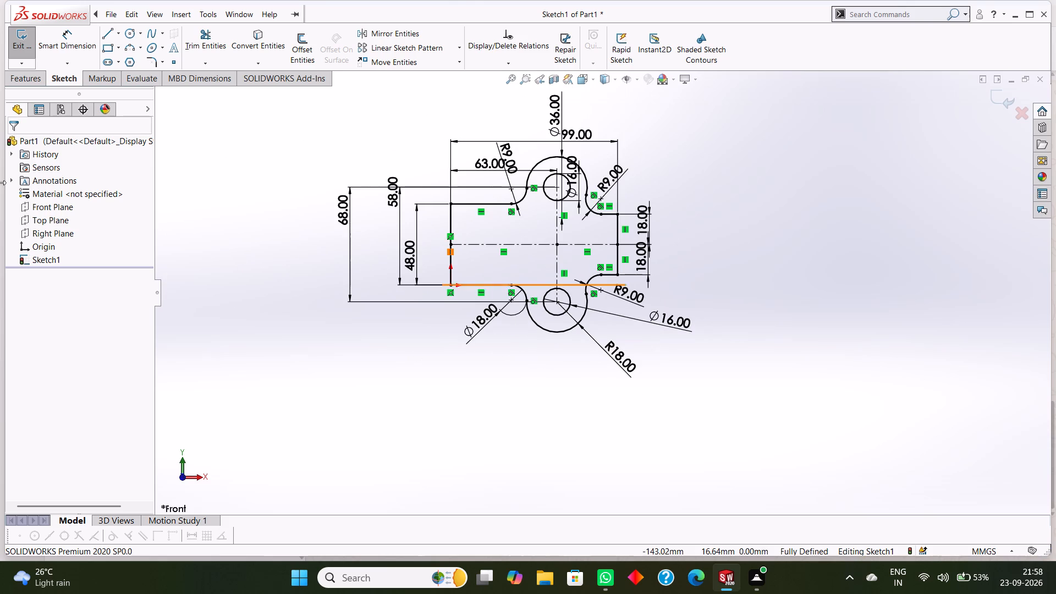
{"action": "scroll", "coordinate": [710, 265], "scroll_direction": "up", "scroll_amount": 1}
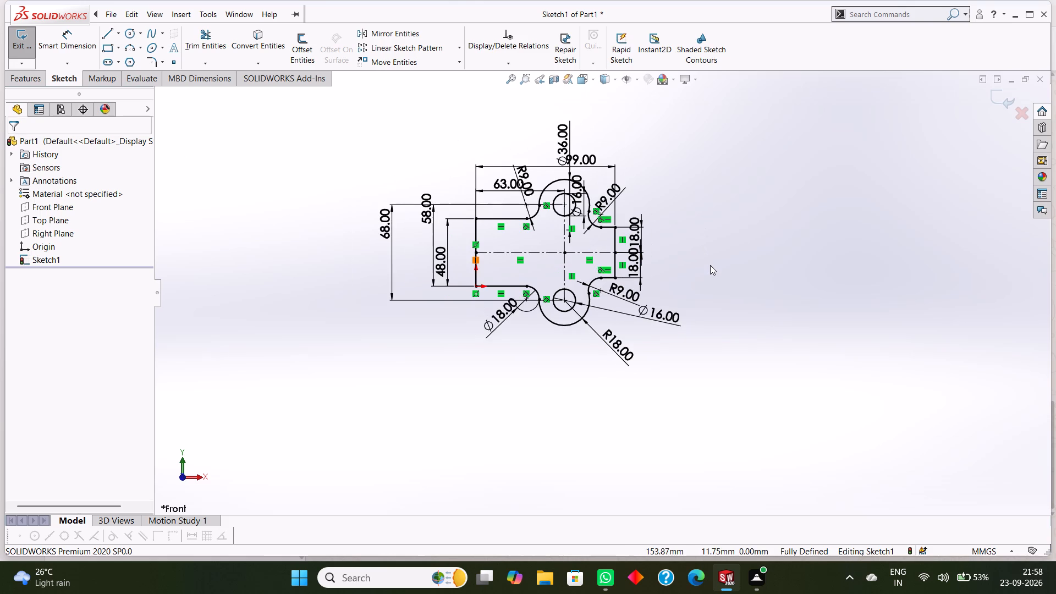
{"action": "scroll", "coordinate": [710, 268], "scroll_direction": "down", "scroll_amount": 1}
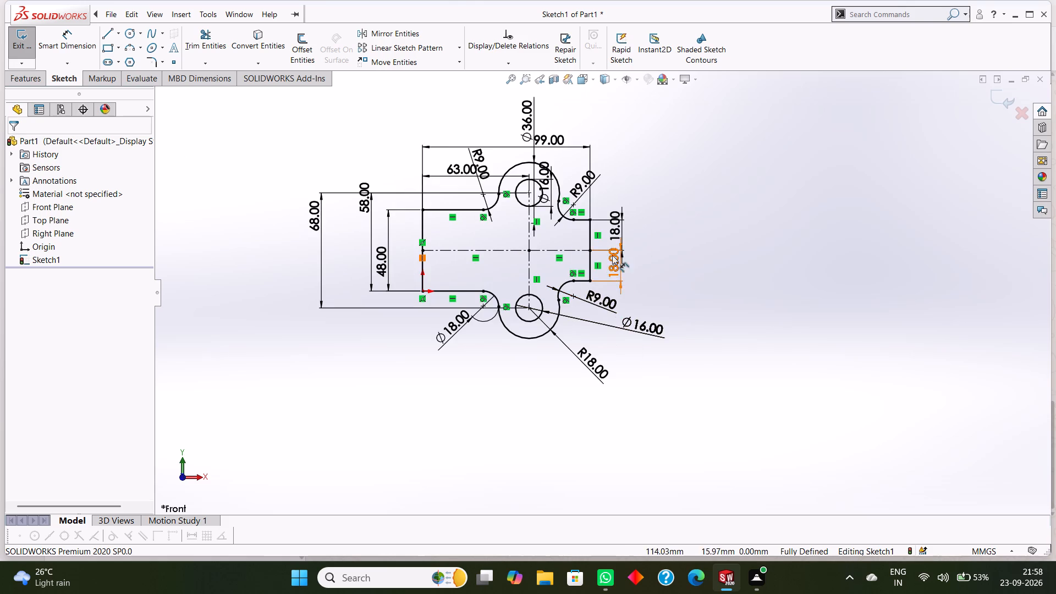
{"action": "scroll", "coordinate": [599, 233], "scroll_direction": "down", "scroll_amount": 3}
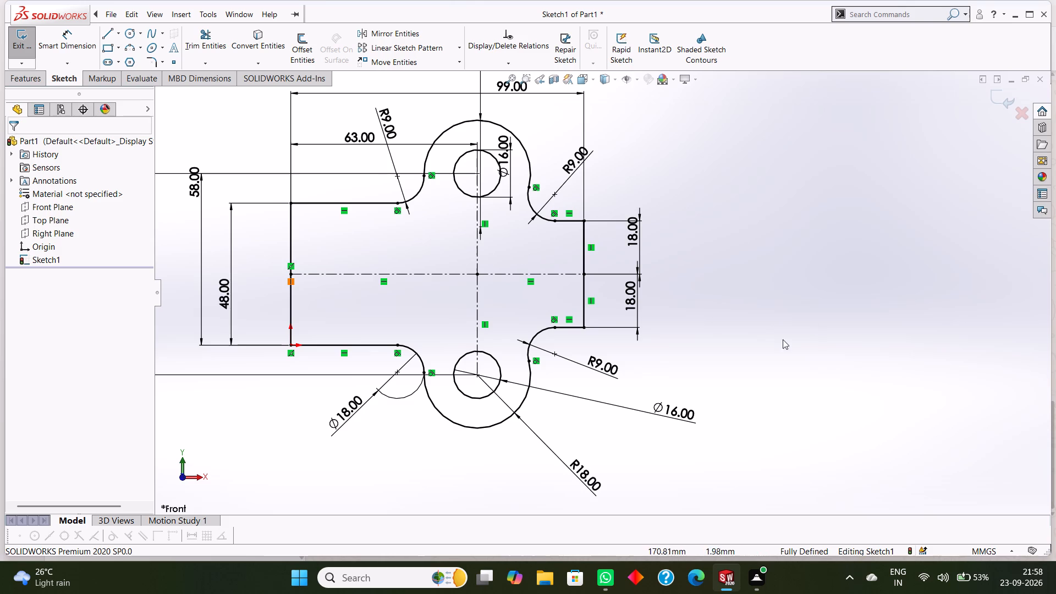
{"action": "left_click", "coordinate": [18, 86]}
{"action": "left_click", "coordinate": [22, 53]}
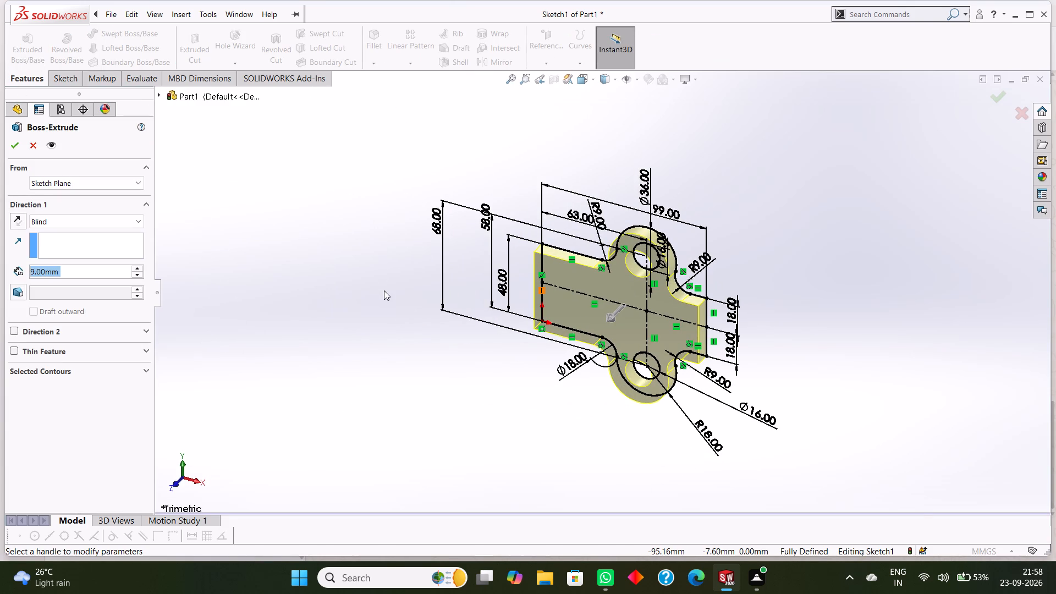
{"action": "left_click", "coordinate": [19, 148]}
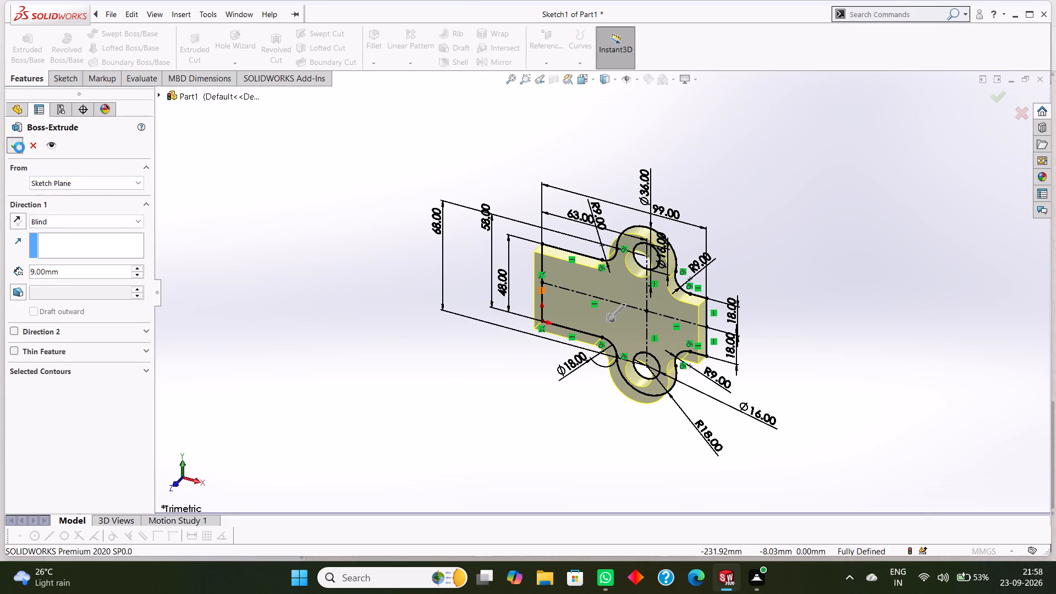
{"action": "left_click", "coordinate": [840, 361]}
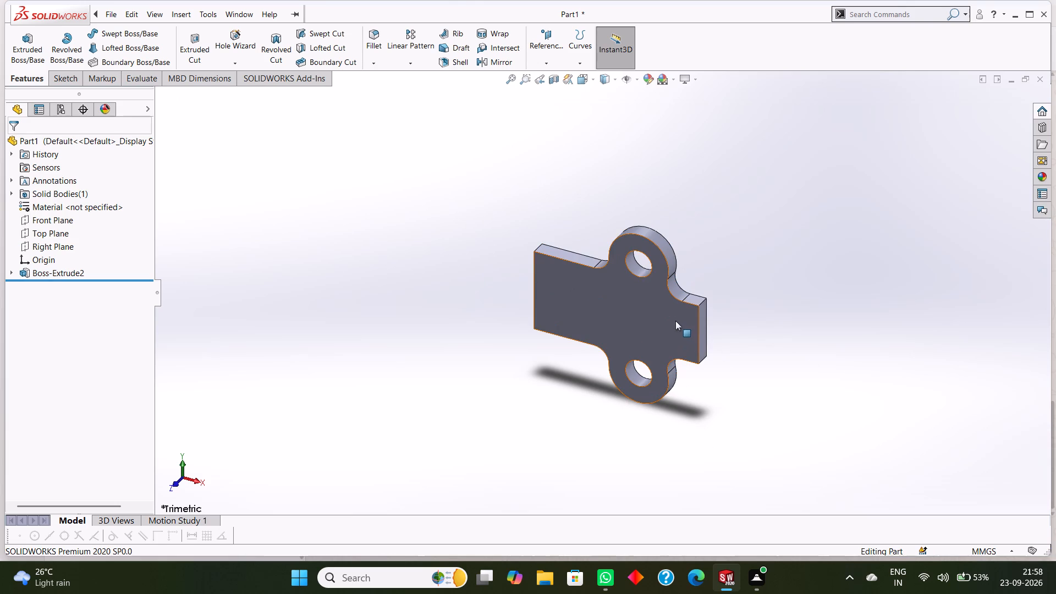
{"action": "left_click", "coordinate": [676, 320]}
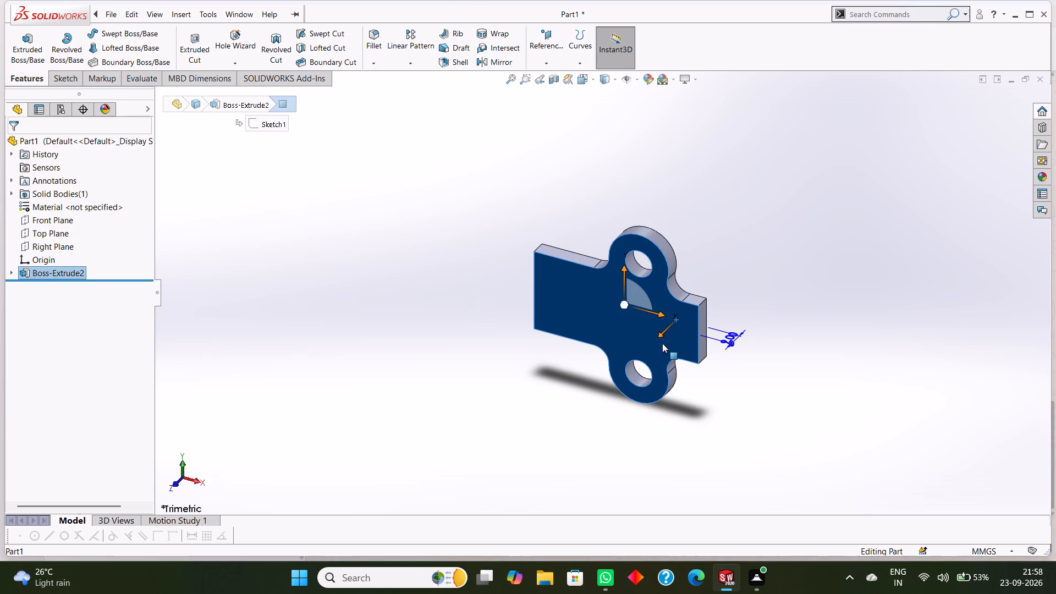
{"action": "key", "text": "Escape"}
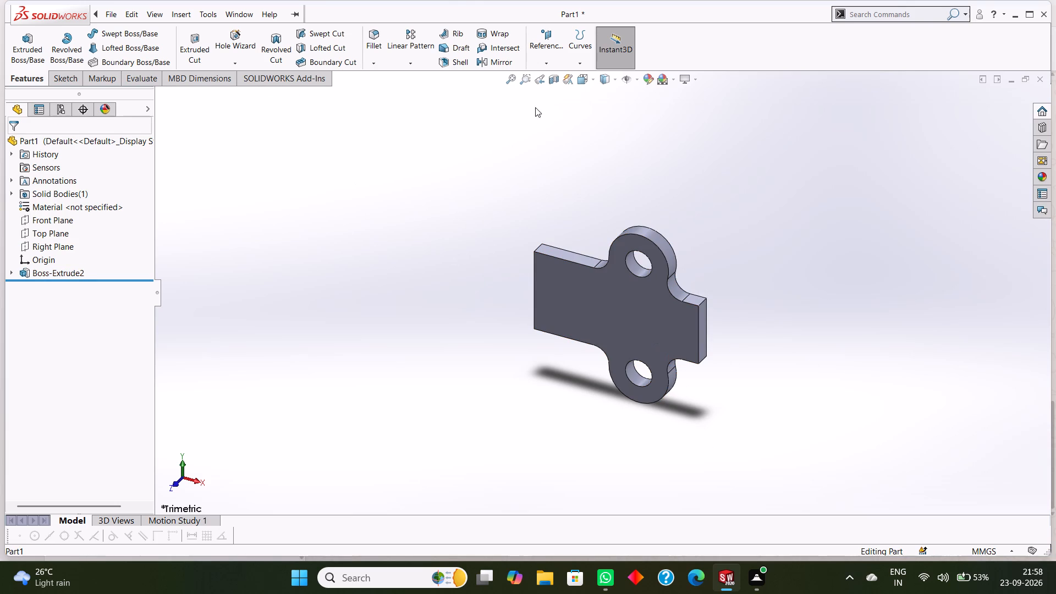
Create a reference plane offset 99 mm from the Right Plane, at the plate's narrow end.
{"action": "left_click", "coordinate": [554, 64]}
{"action": "left_click", "coordinate": [554, 75]}
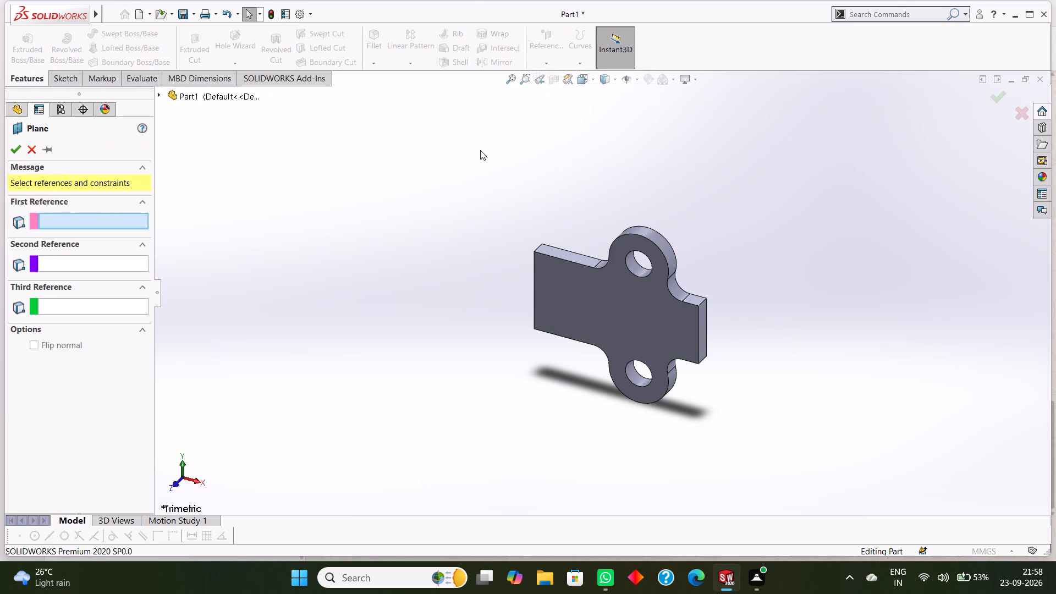
{"action": "left_click", "coordinate": [162, 92]}
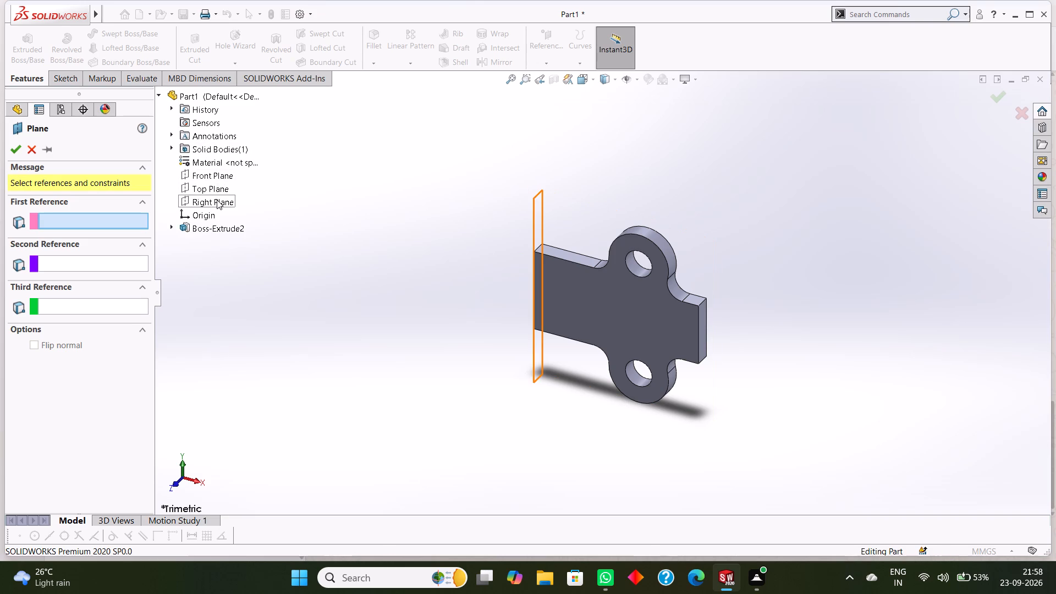
{"action": "left_click", "coordinate": [217, 200]}
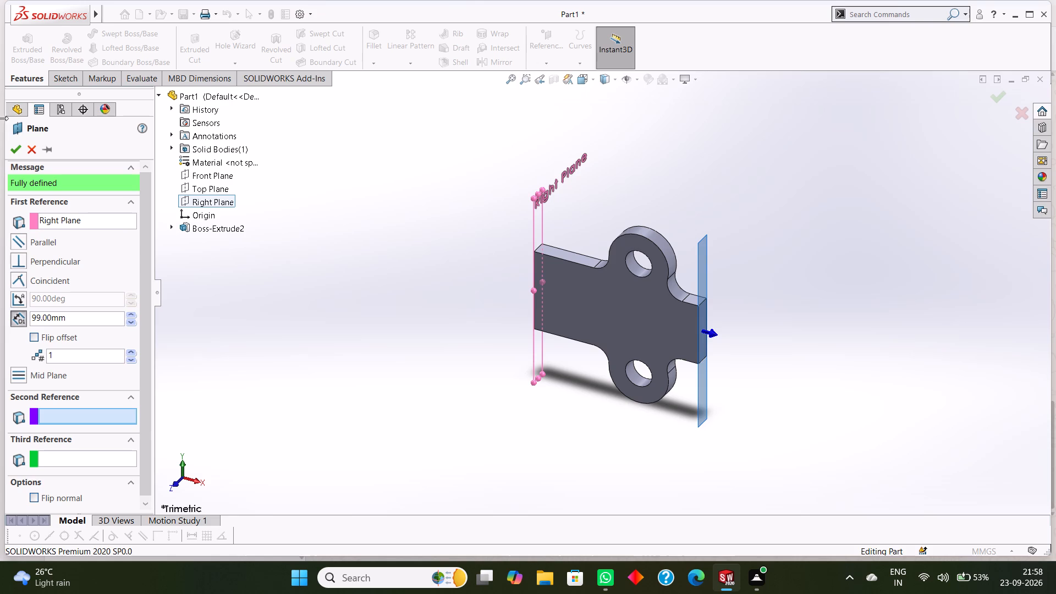
{"action": "left_click", "coordinate": [22, 148]}
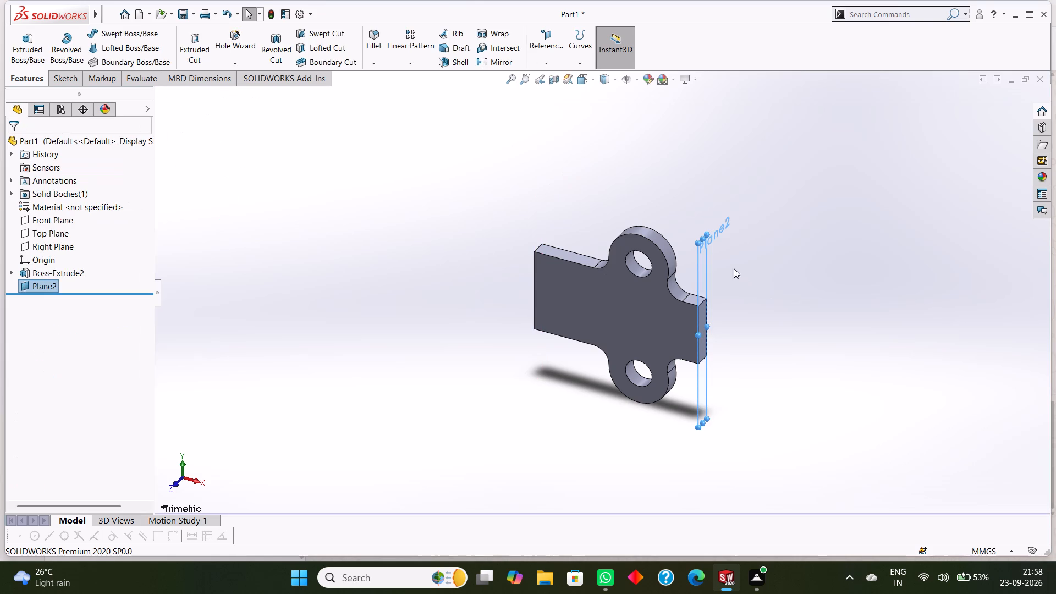
Open a new sketch on the offset plane at the narrow end, viewed normal to the plane.
{"action": "scroll", "coordinate": [724, 256], "scroll_direction": "down", "scroll_amount": 4}
{"action": "scroll", "coordinate": [664, 241], "scroll_direction": "down", "scroll_amount": 3}
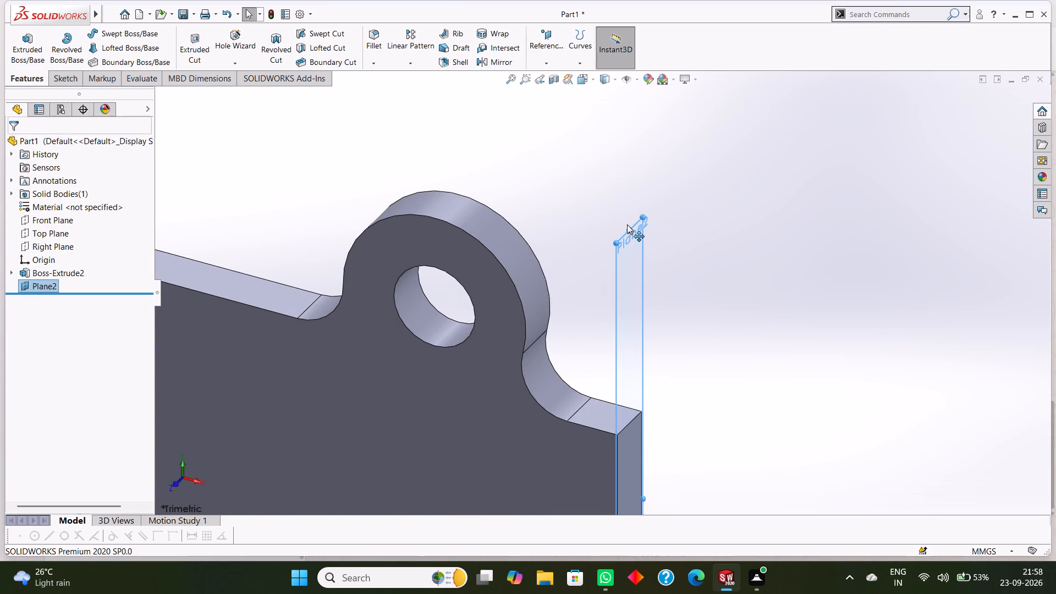
{"action": "left_click", "coordinate": [627, 224]}
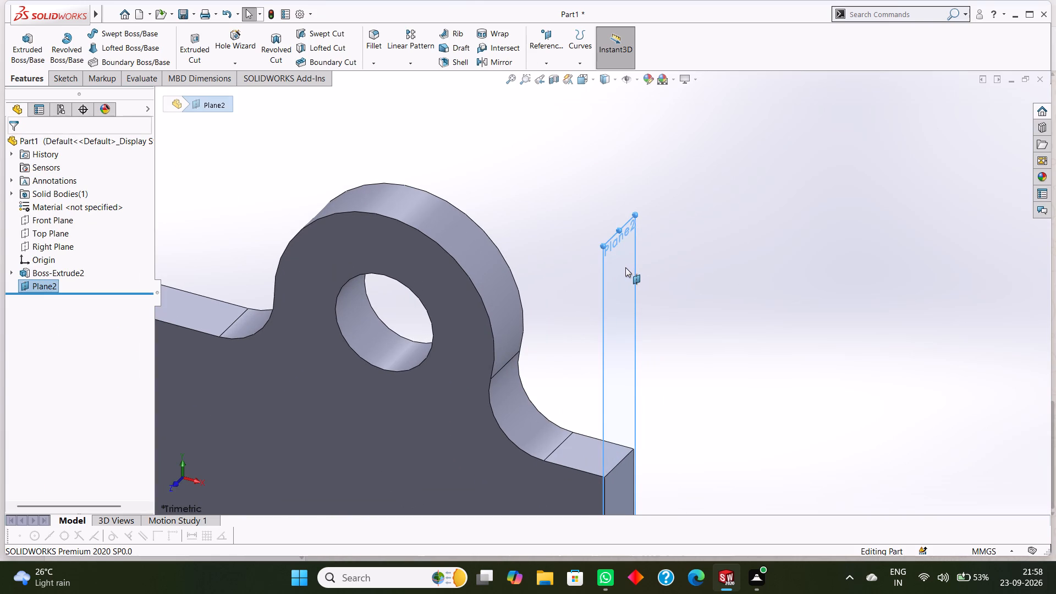
{"action": "key", "text": "ctrl+8"}
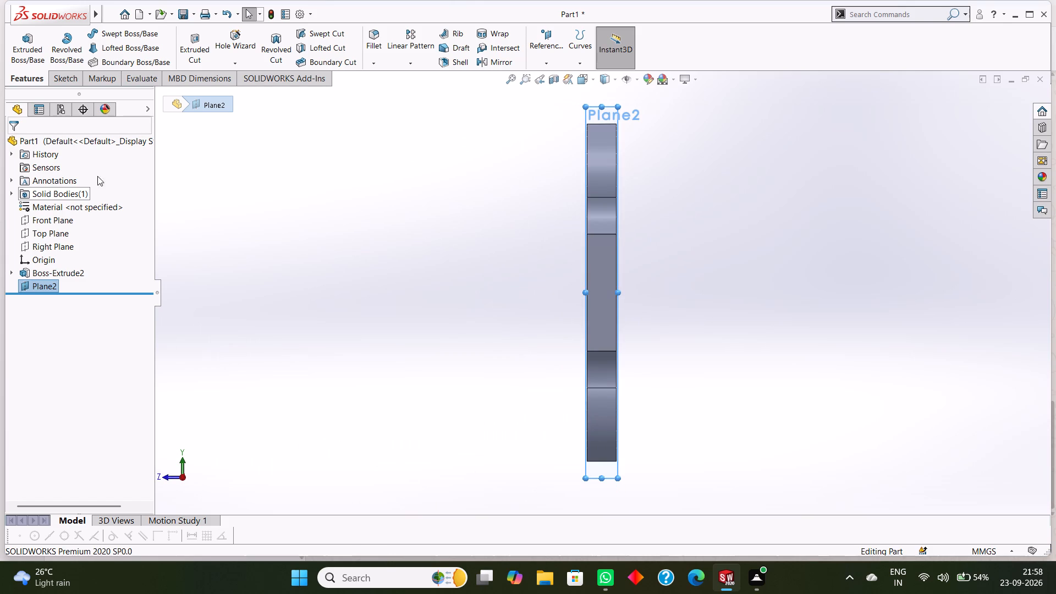
{"action": "right_click", "coordinate": [611, 109]}
{"action": "left_click", "coordinate": [639, 97]}
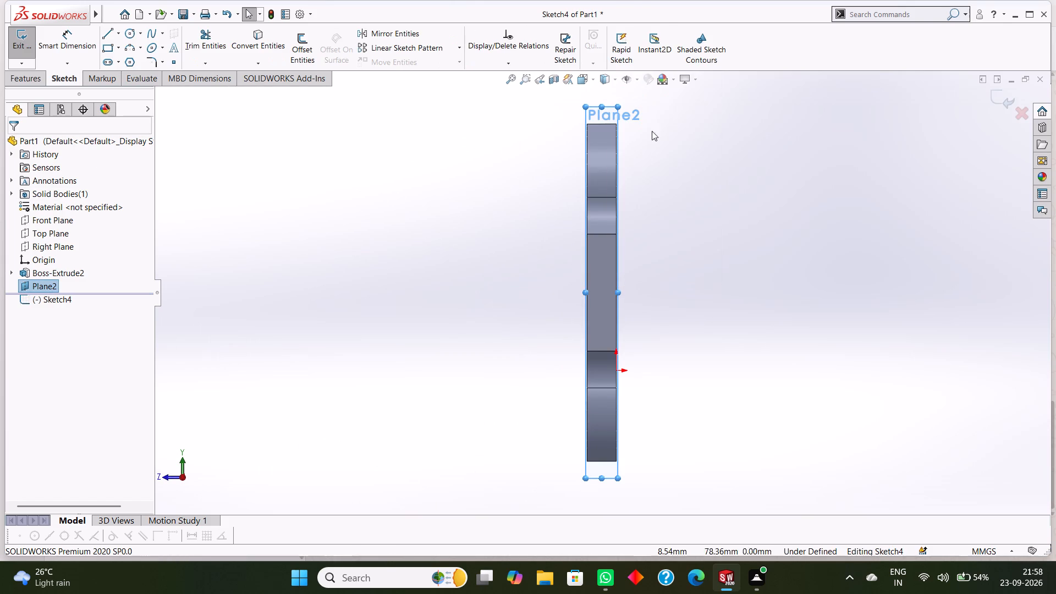
Sketch two concentric circles, radii about 1 mm and 2.3 mm, beside the plate and level with its end-face edge midpoint.
{"action": "left_click", "coordinate": [129, 37]}
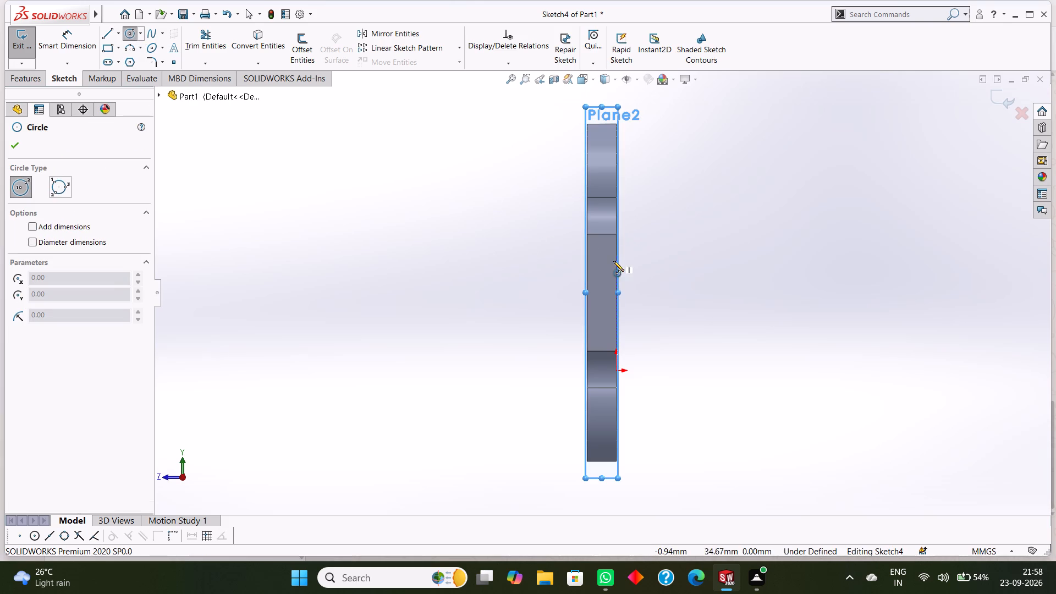
{"action": "scroll", "coordinate": [618, 290], "scroll_direction": "down", "scroll_amount": 9}
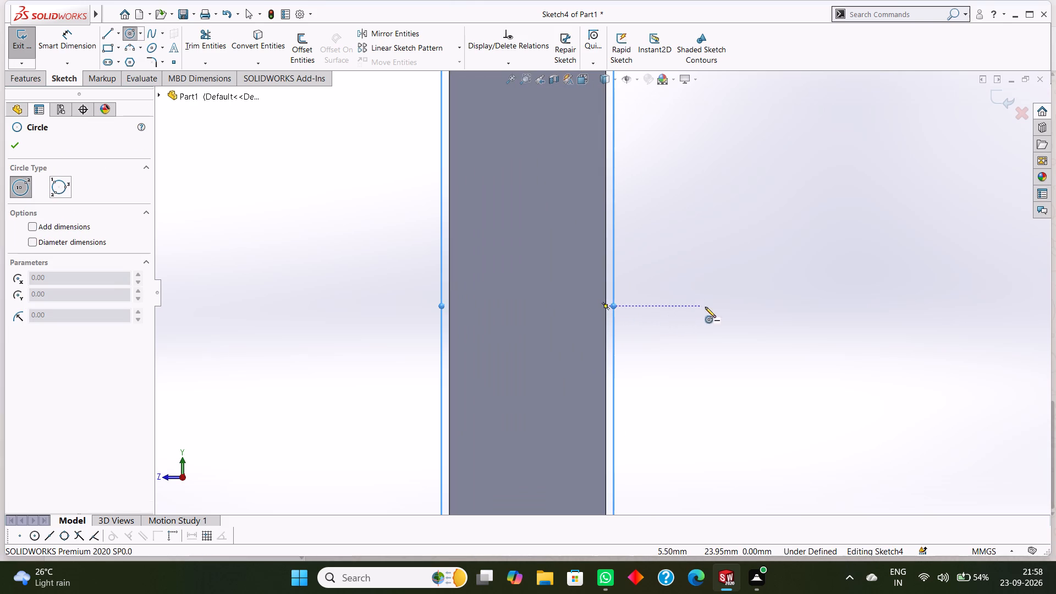
{"action": "left_click", "coordinate": [790, 305]}
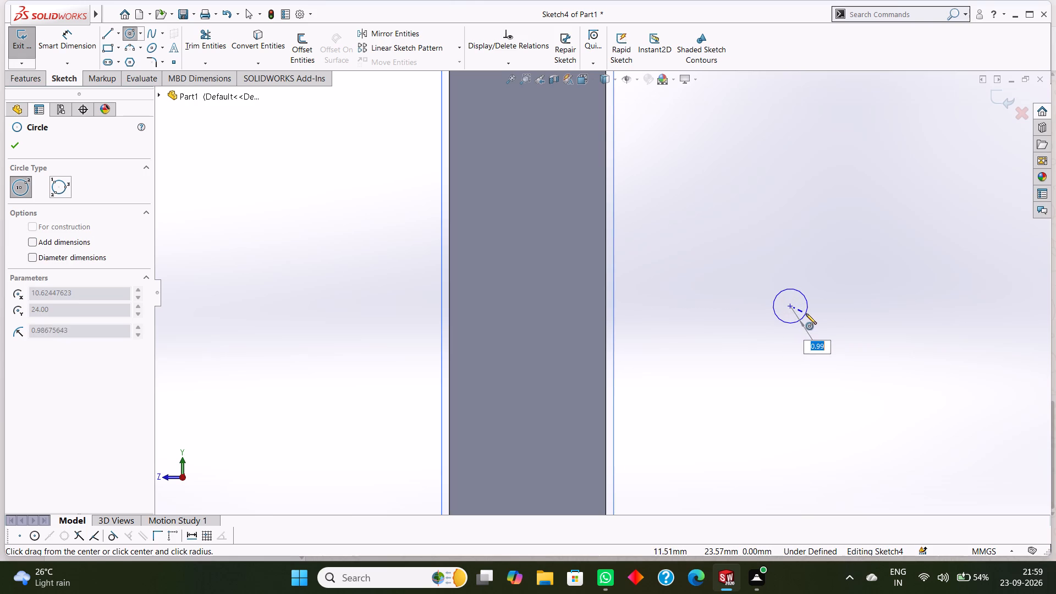
{"action": "left_click", "coordinate": [806, 313]}
{"action": "left_click", "coordinate": [791, 307]}
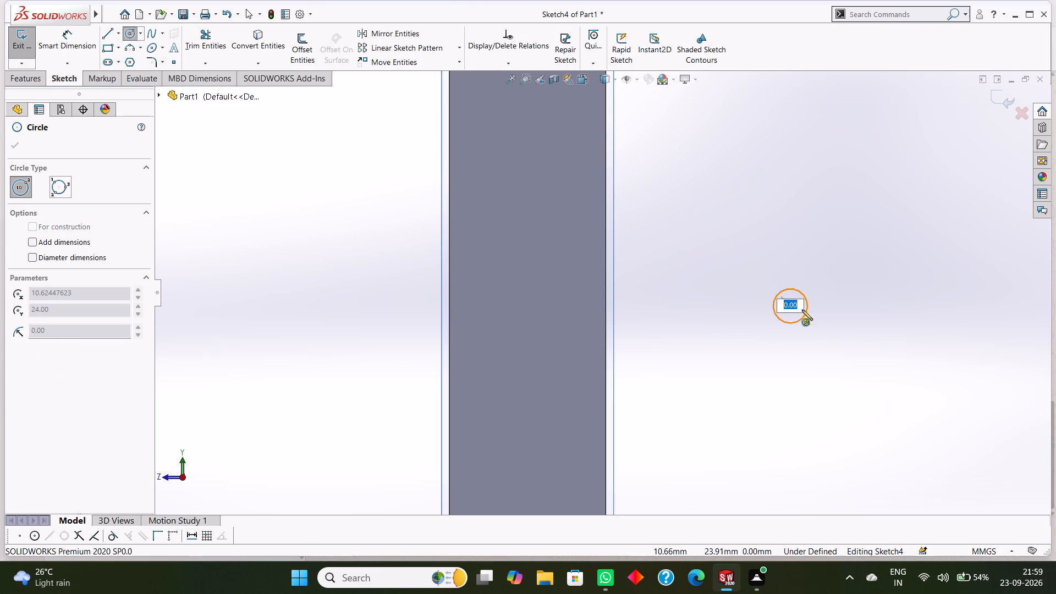
{"action": "left_click", "coordinate": [827, 323]}
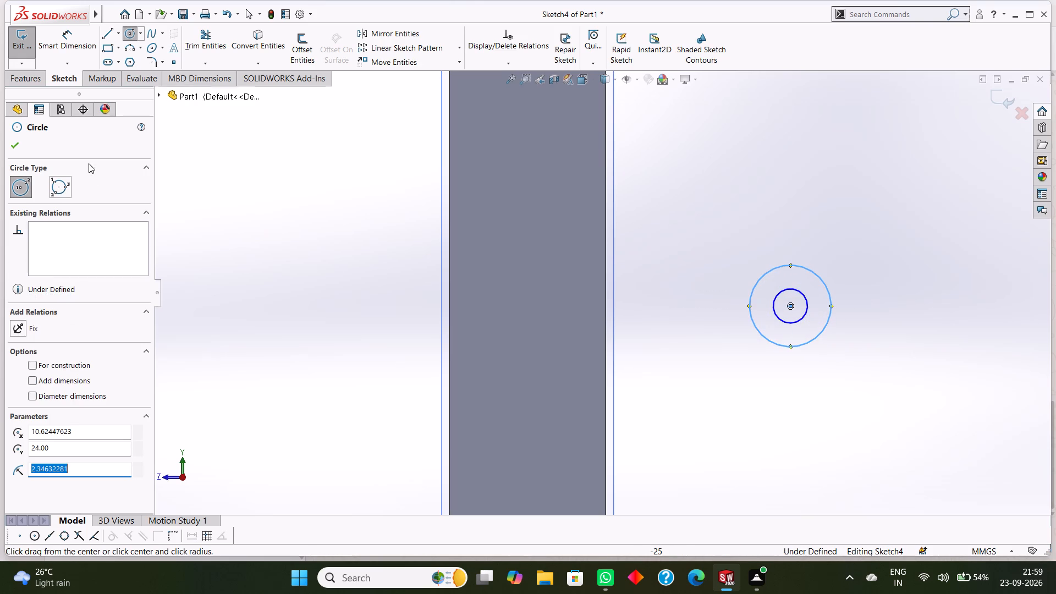
{"action": "left_click", "coordinate": [10, 144]}
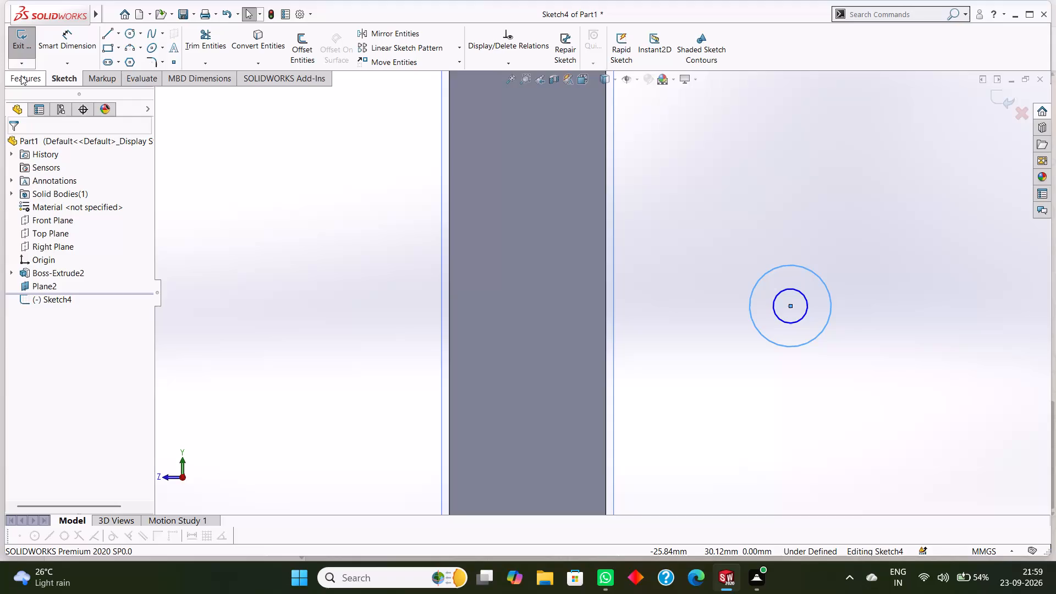
Dimension the horizontal distance from the plate's end-face edge to the shared centre of the two circles.
{"action": "scroll", "coordinate": [363, 202], "scroll_direction": "up", "scroll_amount": 3}
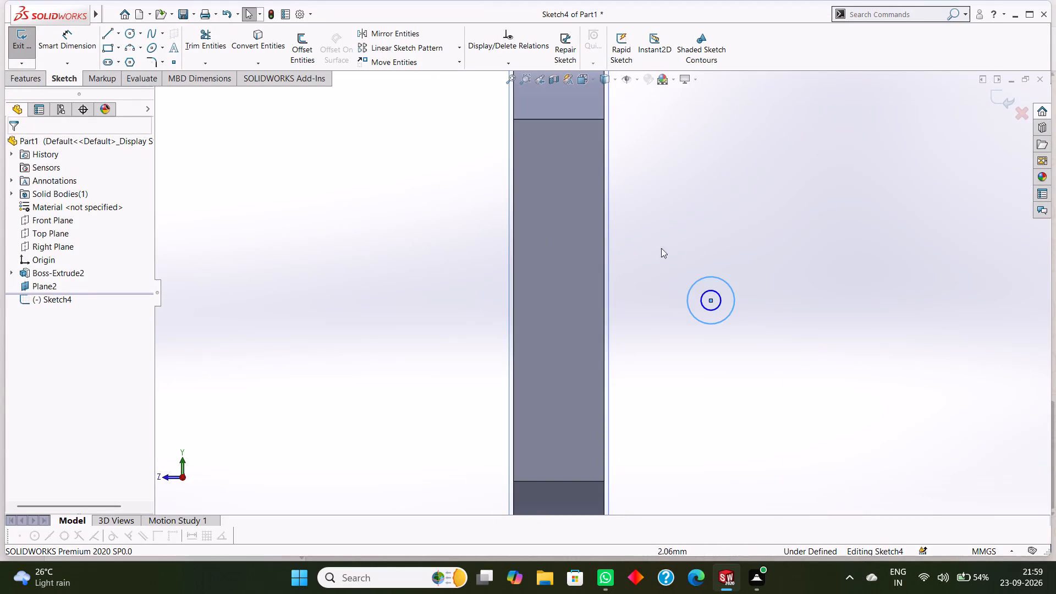
{"action": "left_click", "coordinate": [84, 33]}
{"action": "left_click", "coordinate": [604, 294]}
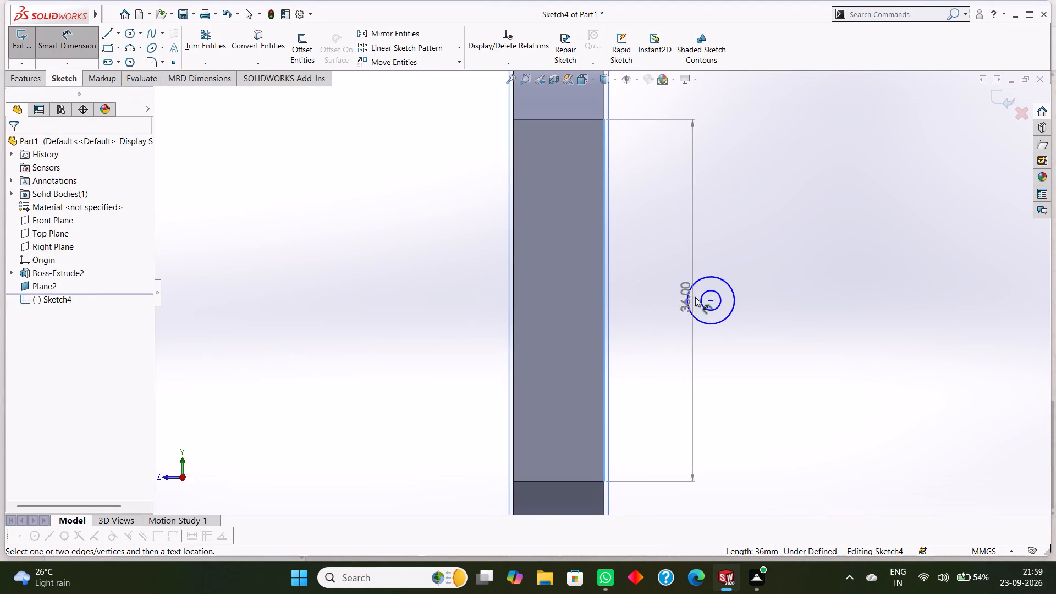
{"action": "left_click", "coordinate": [710, 299]}
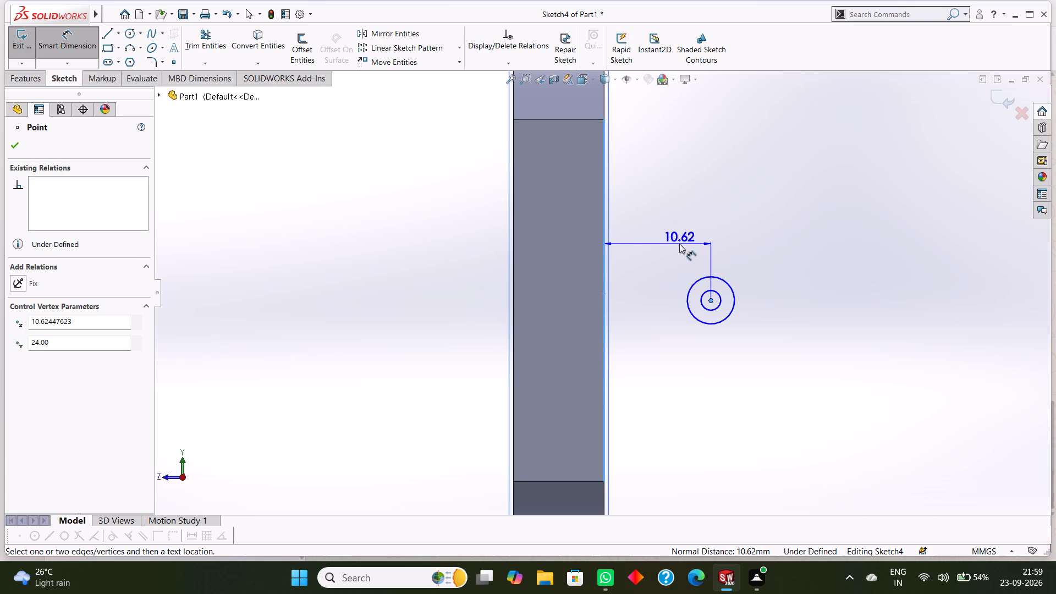
{"action": "left_click", "coordinate": [679, 244]}
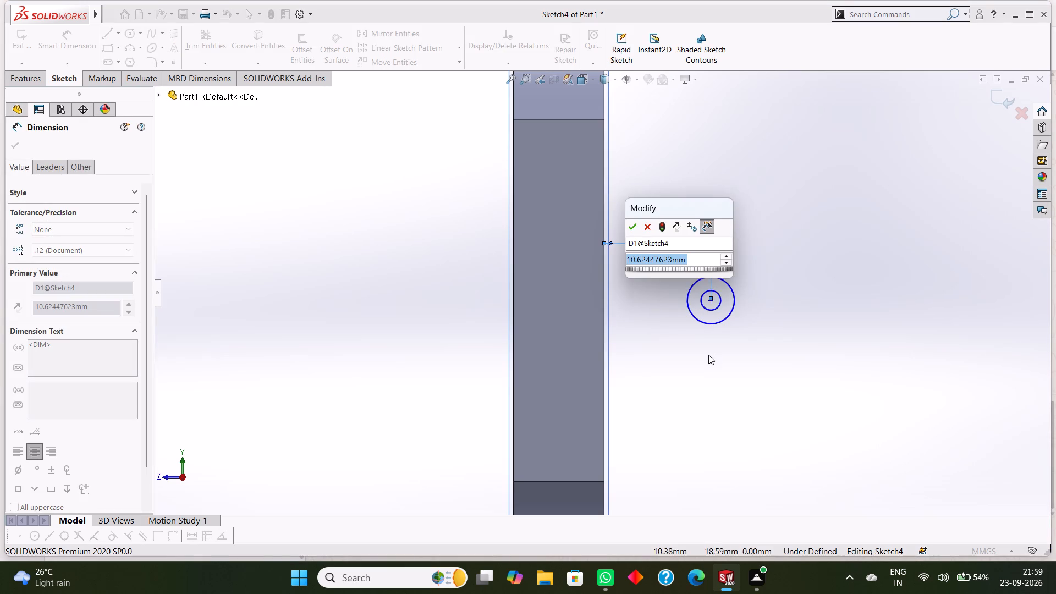
Examine from several angles how the circles and their distance dimension sit relative to the plate's narrow end, keeping the dimension.
{"action": "middle_click_drag", "start_coordinate": [717, 383], "coordinate": [773, 344]}
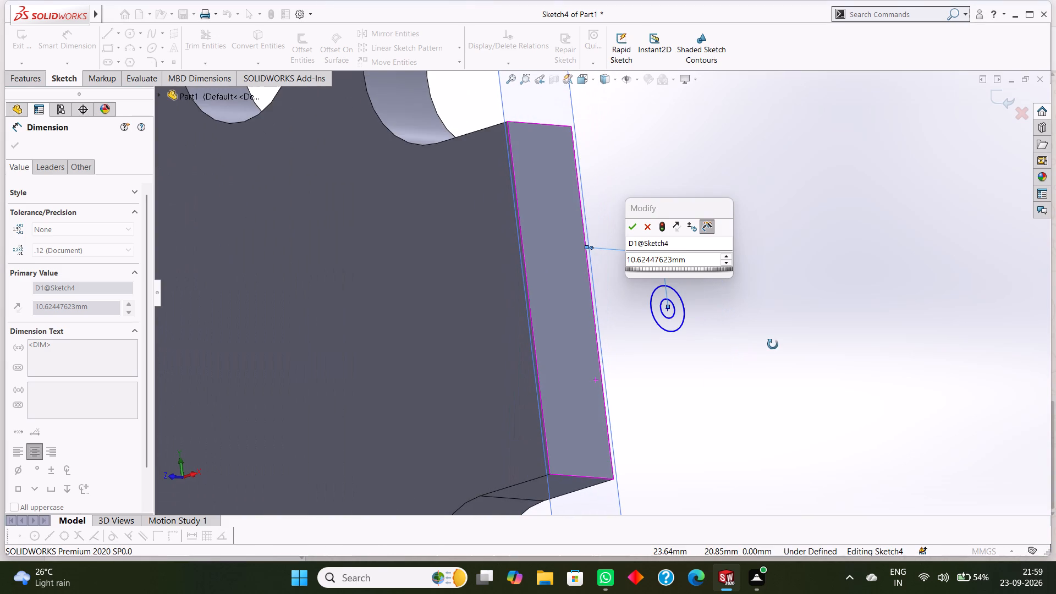
{"action": "middle_click_drag", "start_coordinate": [773, 344], "coordinate": [758, 301]}
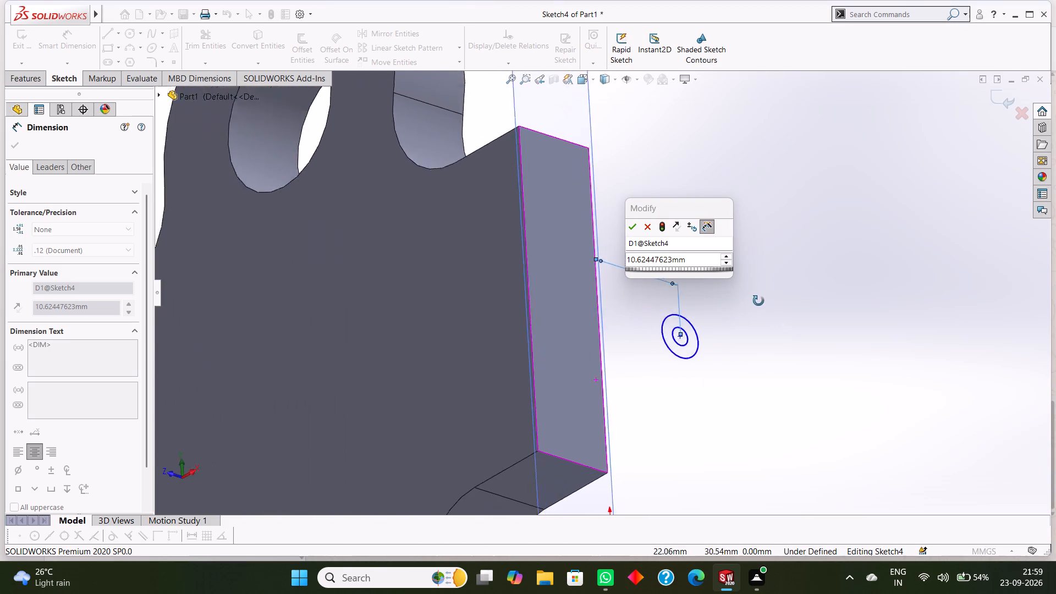
{"action": "middle_click_drag", "start_coordinate": [758, 301], "coordinate": [743, 316]}
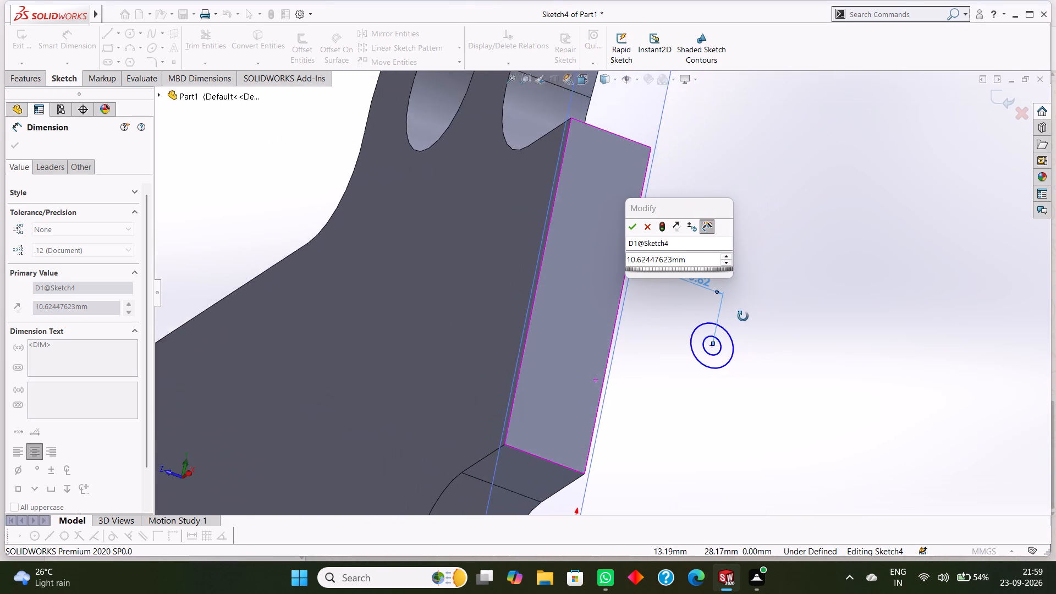
{"action": "middle_click_drag", "start_coordinate": [743, 316], "coordinate": [745, 323]}
{"action": "scroll", "coordinate": [719, 316], "scroll_direction": "up", "scroll_amount": 2}
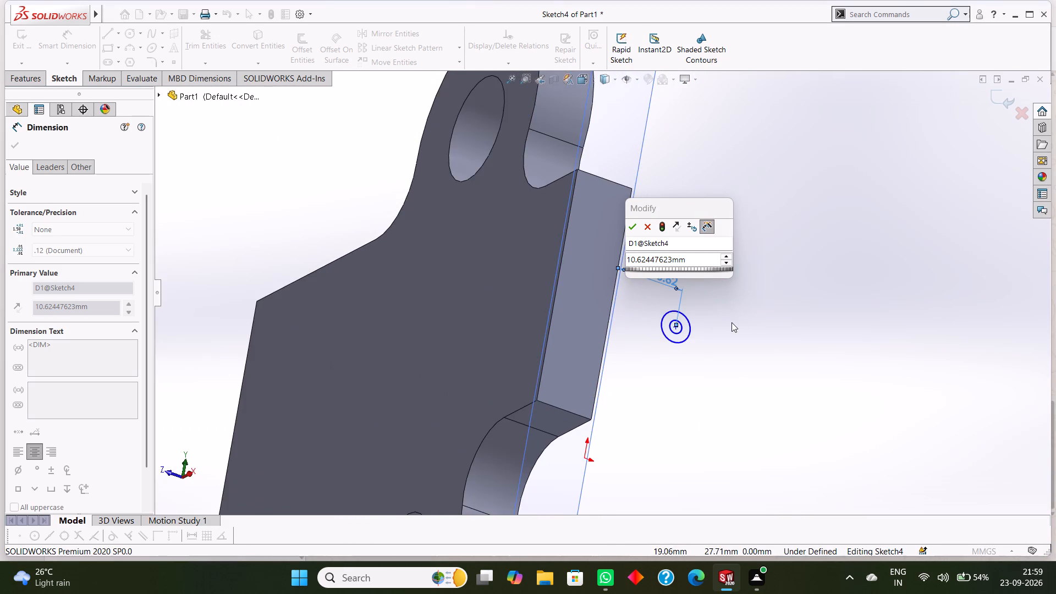
{"action": "scroll", "coordinate": [732, 322], "scroll_direction": "up", "scroll_amount": 3}
{"action": "middle_click_drag", "start_coordinate": [733, 322], "coordinate": [768, 325]}
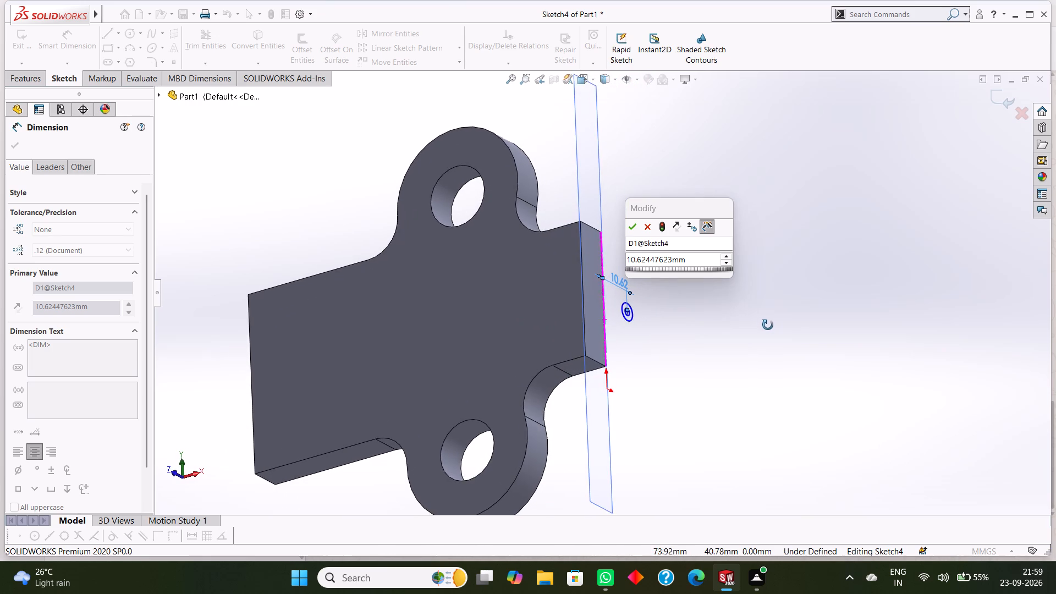
{"action": "middle_click_drag", "start_coordinate": [768, 325], "coordinate": [672, 316]}
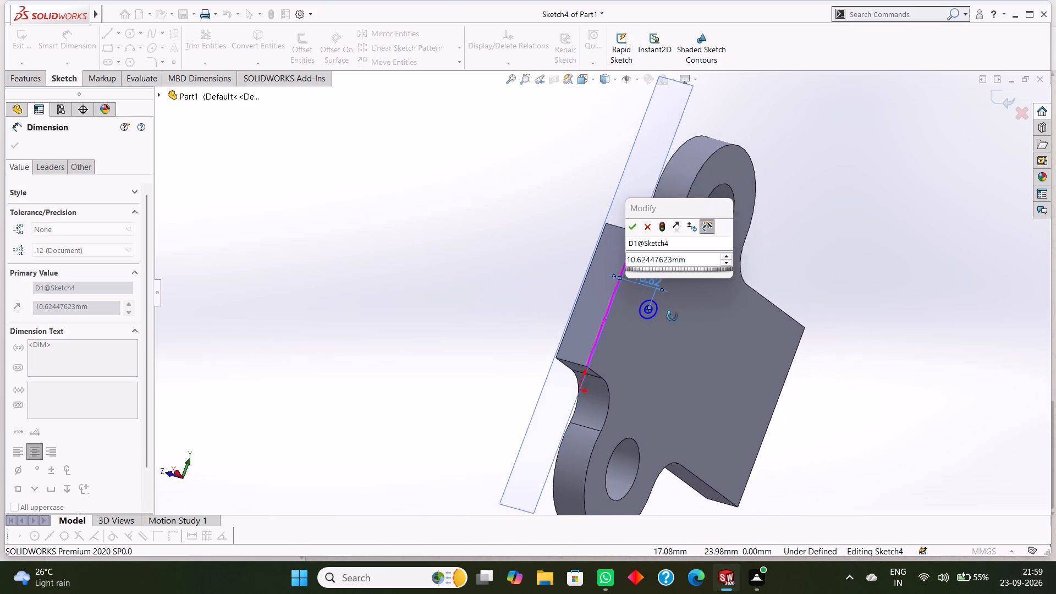
{"action": "middle_click_drag", "start_coordinate": [672, 316], "coordinate": [717, 328]}
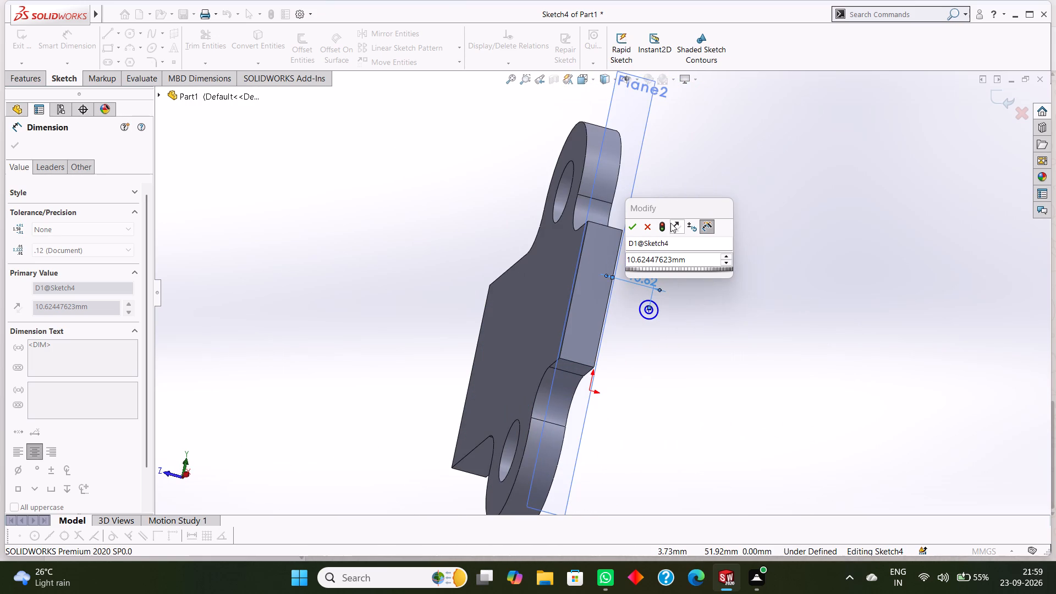
{"action": "key", "text": "Escape"}
{"action": "key", "text": "Escape"}
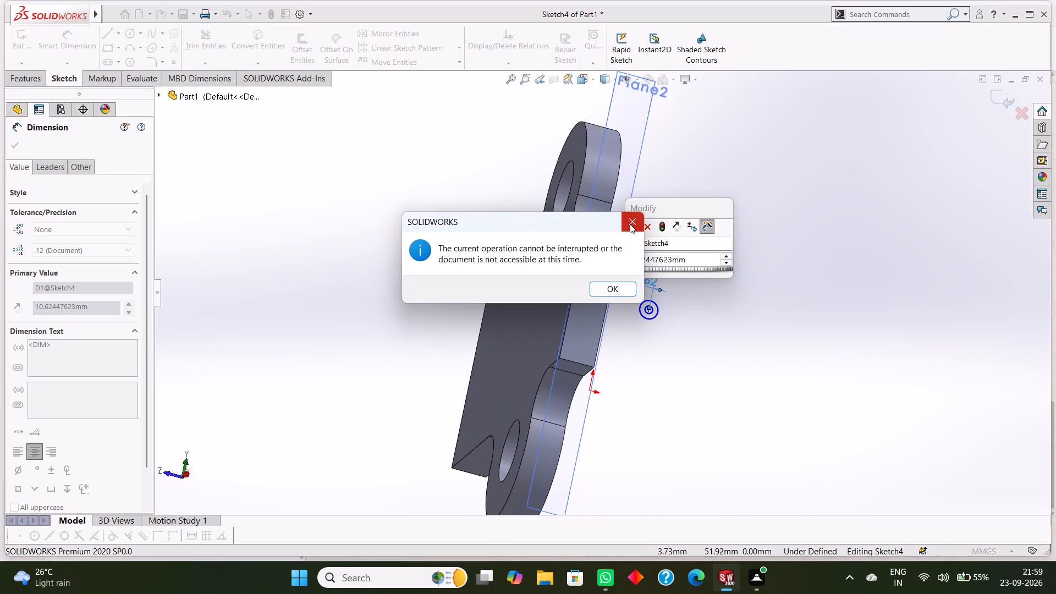
{"action": "left_click", "coordinate": [630, 224]}
{"action": "left_click", "coordinate": [635, 228]}
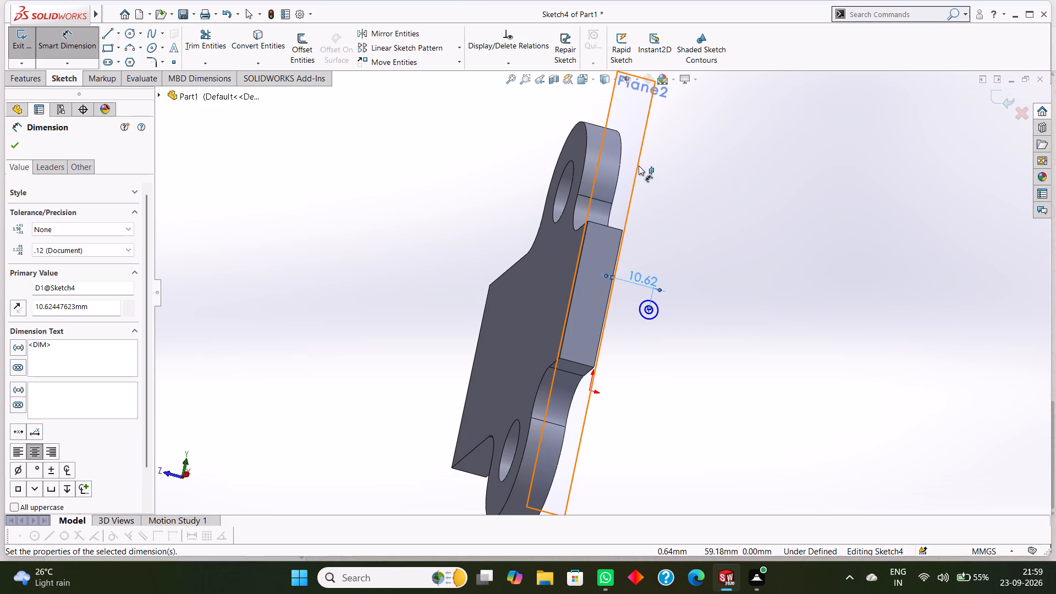
{"action": "left_click", "coordinate": [638, 165]}
{"action": "middle_click_drag", "start_coordinate": [713, 235], "coordinate": [618, 204]}
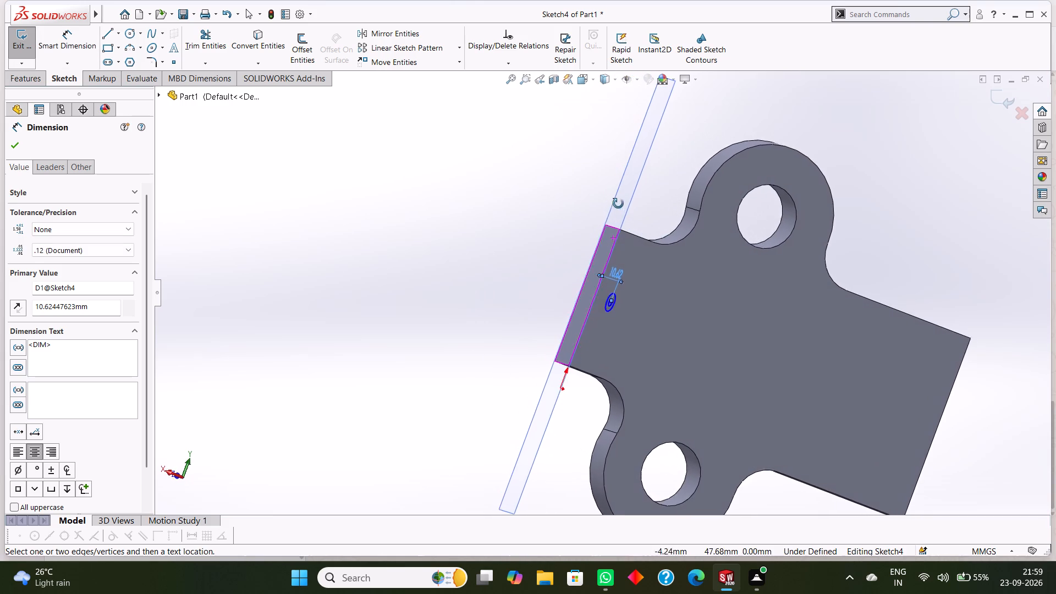
{"action": "middle_click_drag", "start_coordinate": [618, 204], "coordinate": [733, 244]}
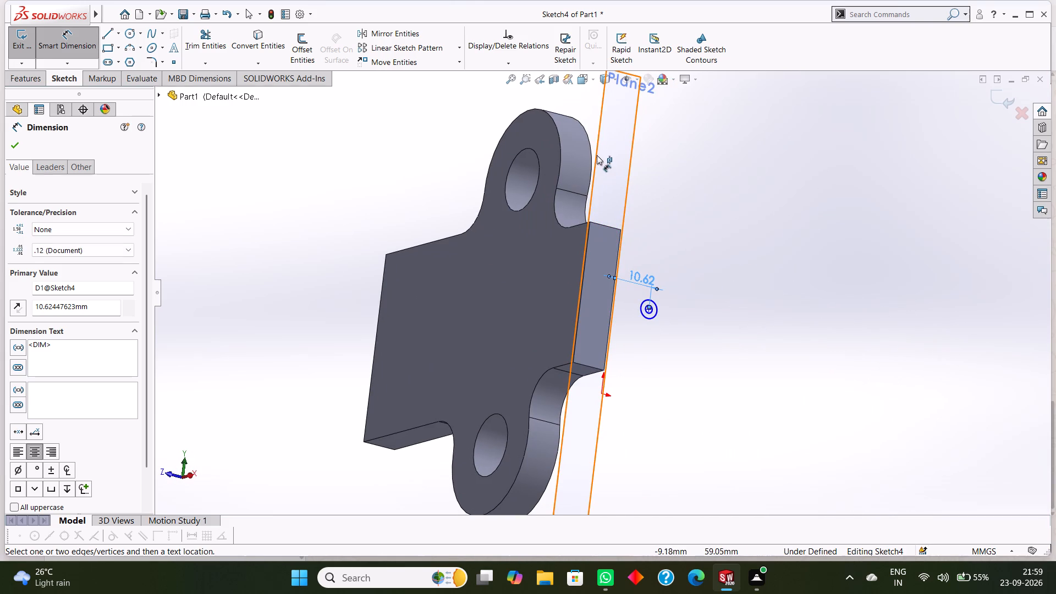
{"action": "left_click", "coordinate": [596, 155]}
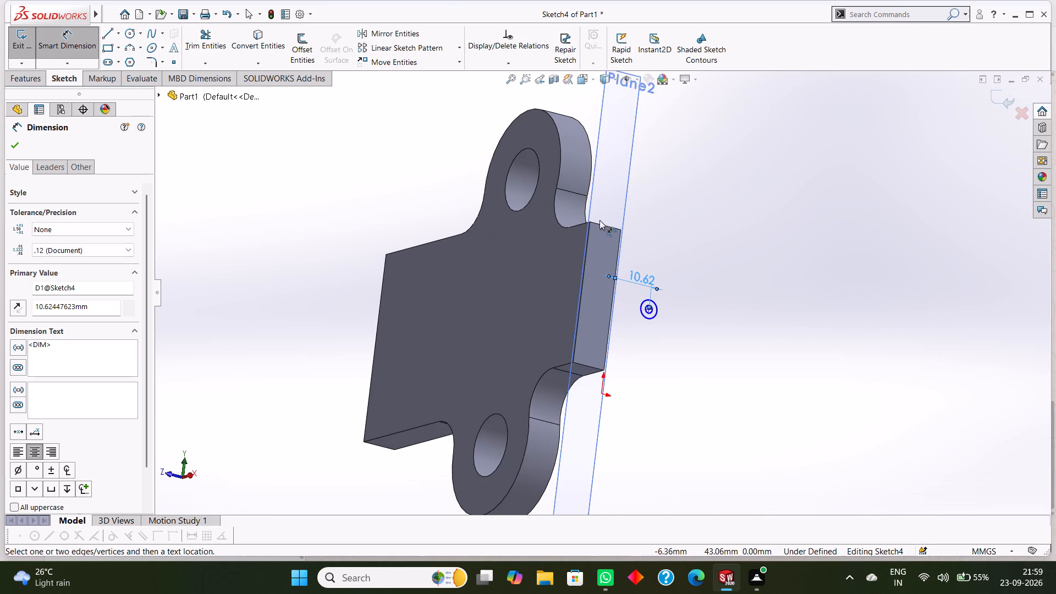
{"action": "key", "text": "ctrl+8"}
Set the distance from the plate's edge to the circles' centre to 30 mm.
{"action": "double_click", "coordinate": [618, 268]}
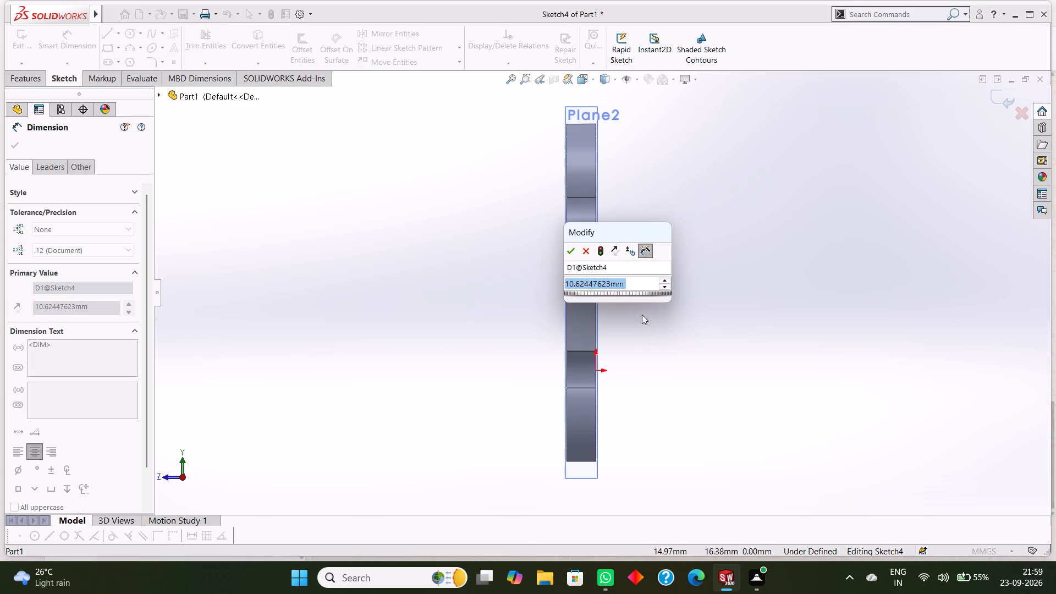
{"action": "left_click", "coordinate": [575, 250]}
{"action": "scroll", "coordinate": [624, 293], "scroll_direction": "down", "scroll_amount": 5}
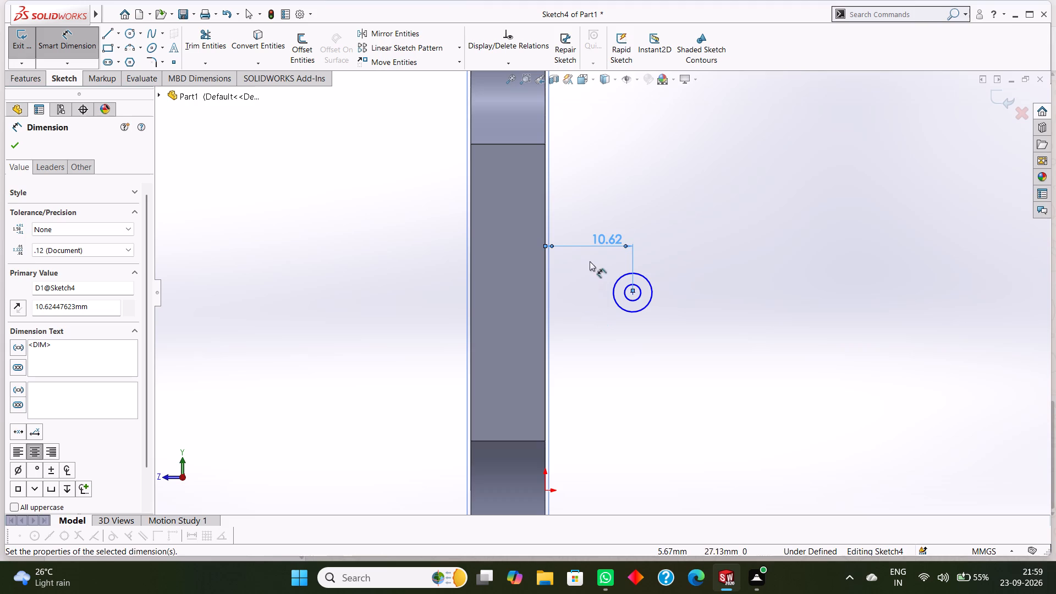
{"action": "double_click", "coordinate": [606, 235]}
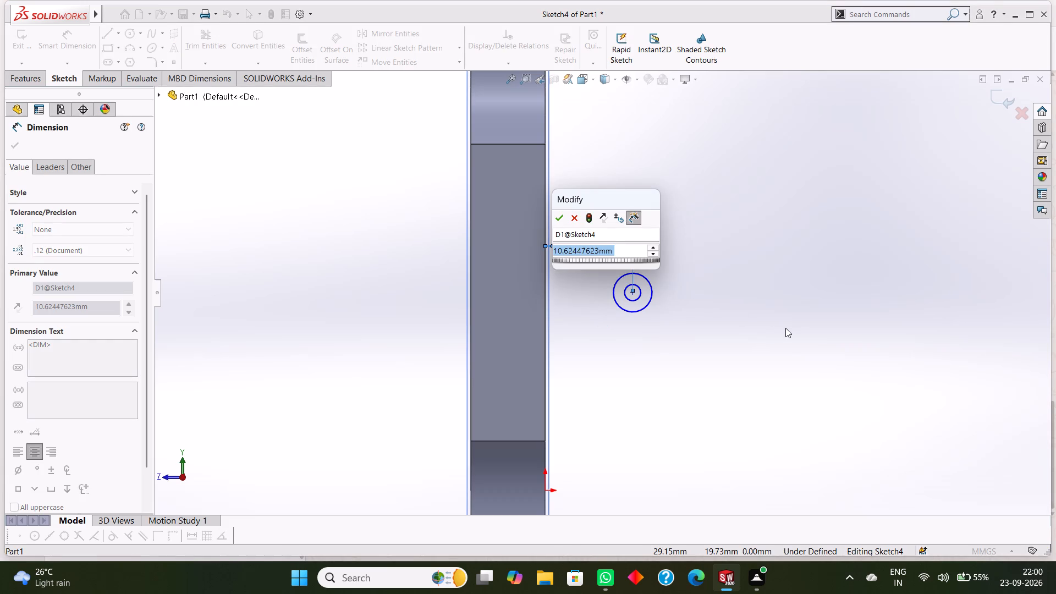
{"action": "type", "text": "30"}
{"action": "key", "text": "Return"}
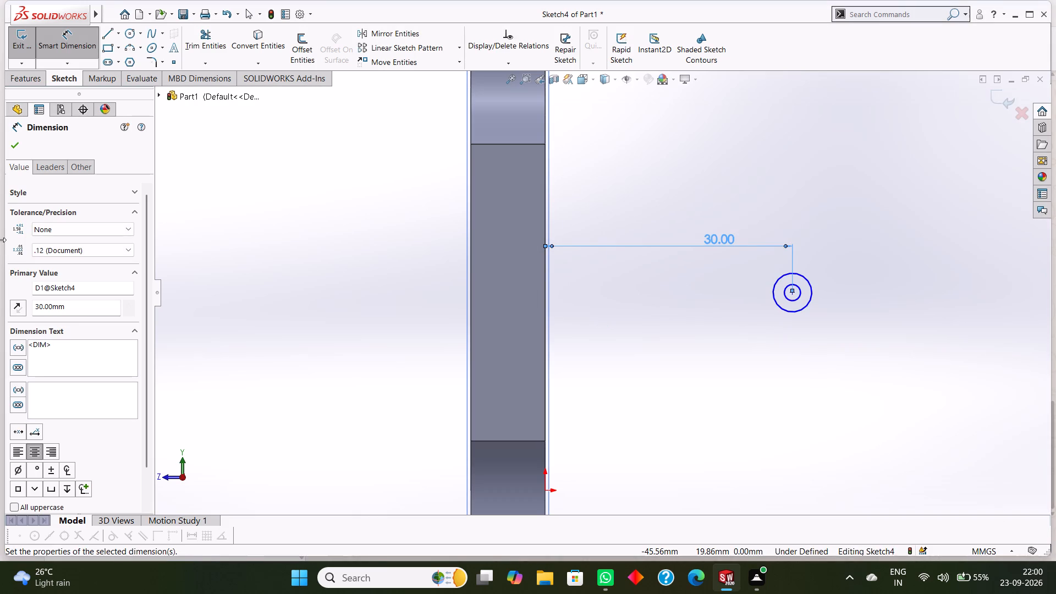
{"action": "left_click", "coordinate": [10, 148]}
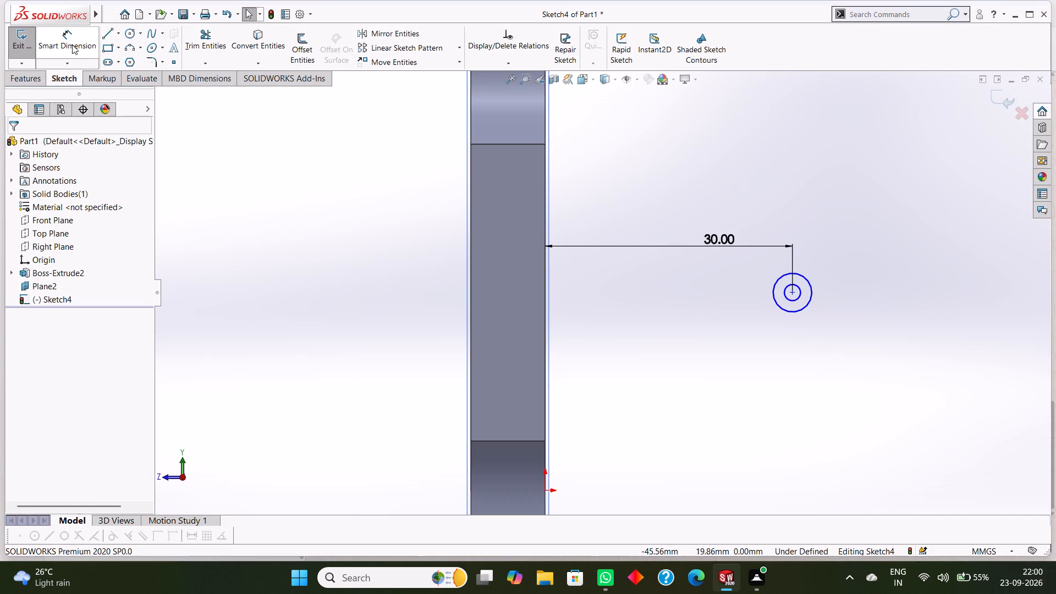
Dimension the outer circle with a diameter of 36 mm.
{"action": "left_click", "coordinate": [72, 45]}
{"action": "left_click", "coordinate": [776, 280]}
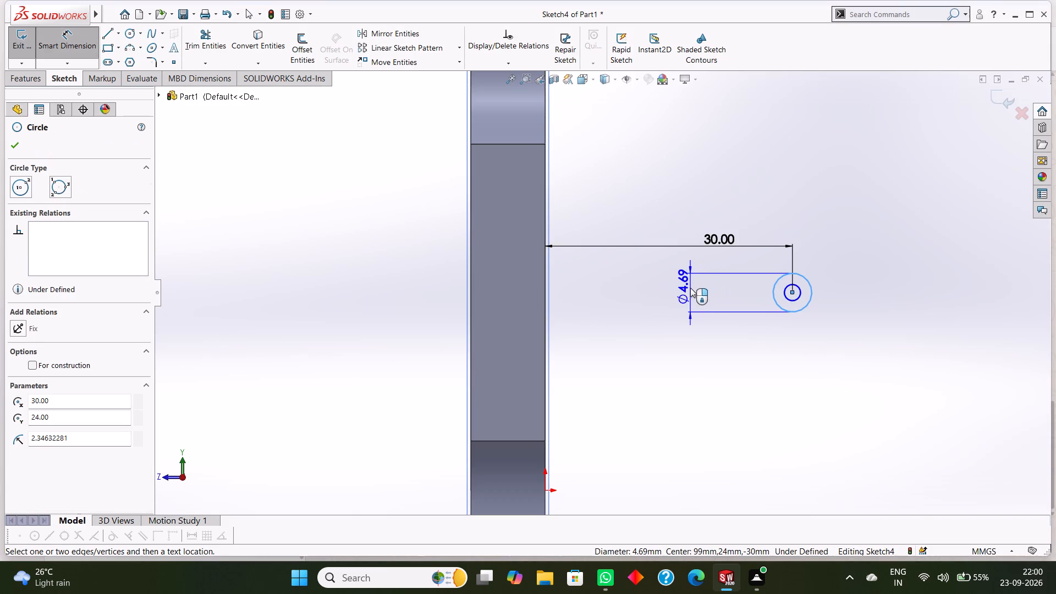
{"action": "left_click", "coordinate": [690, 288]}
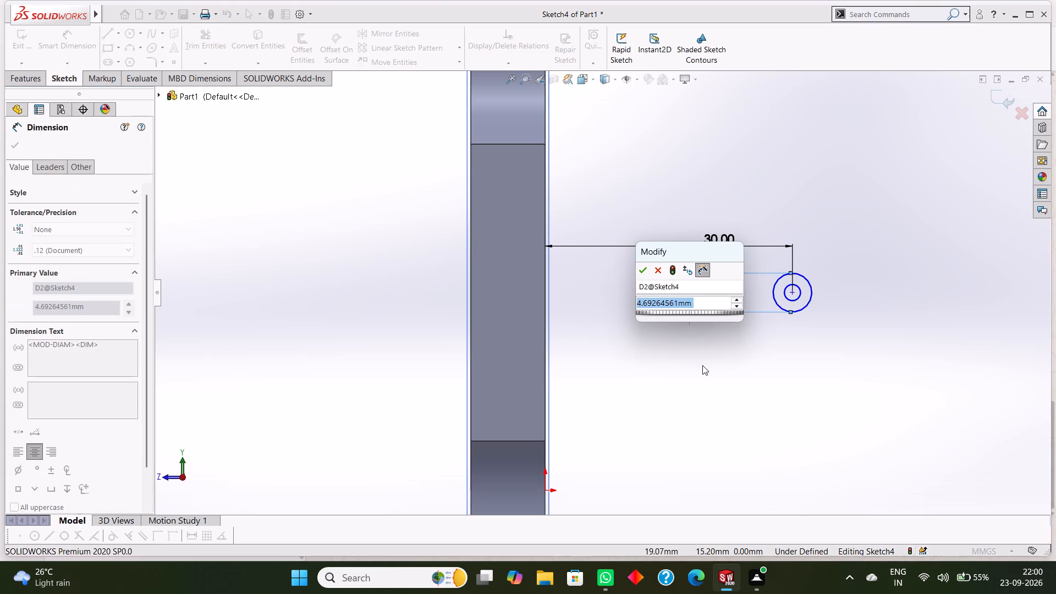
{"action": "type", "text": "36"}
{"action": "key", "text": "Return"}
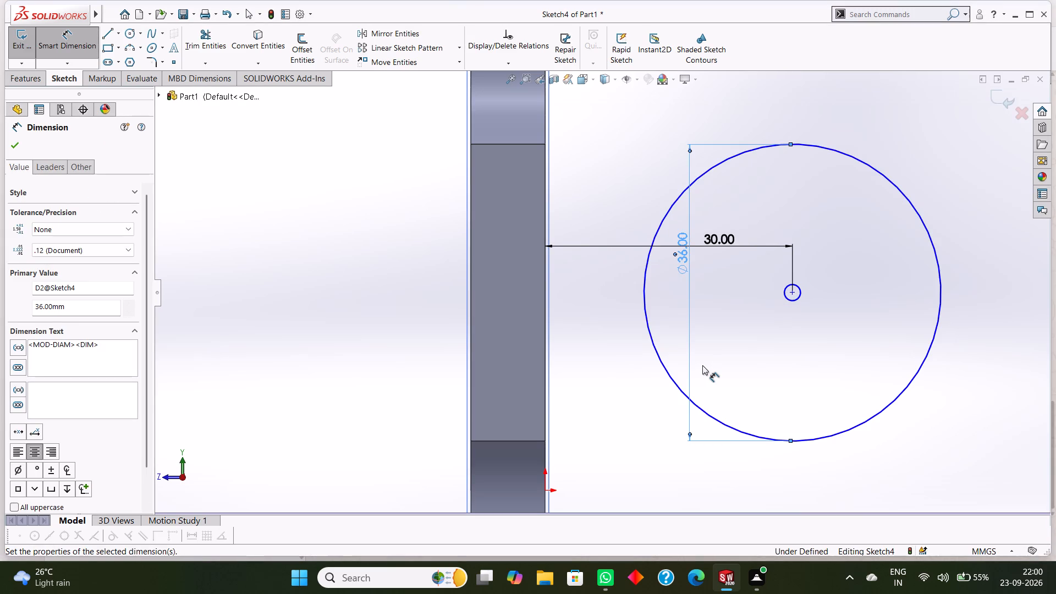
Dimension the inner circle with a diameter of 16 mm.
{"action": "left_click", "coordinate": [785, 288]}
{"action": "left_click", "coordinate": [726, 308]}
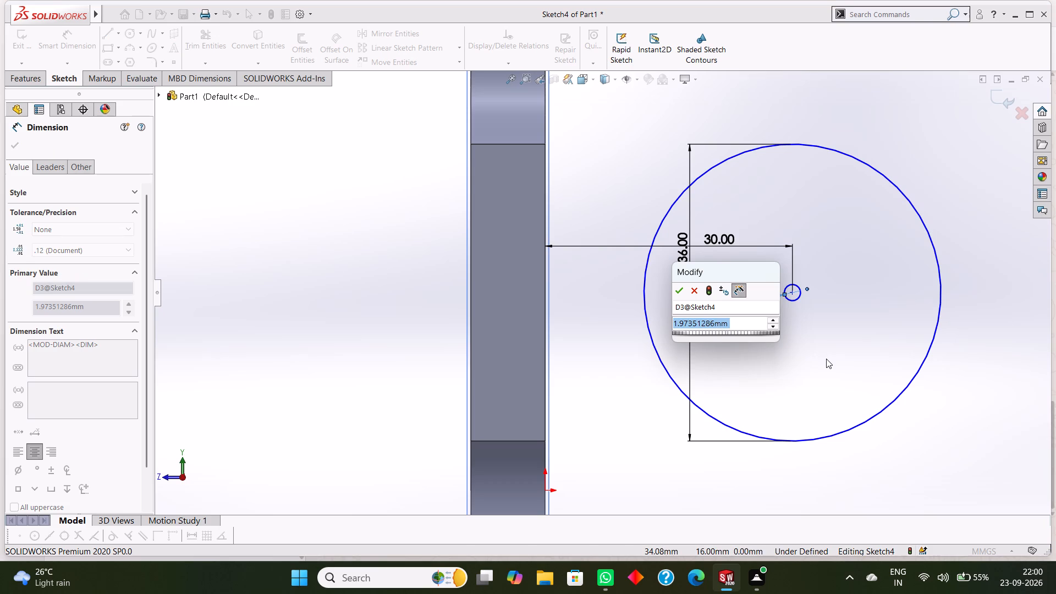
{"action": "key", "text": "BackSpace"}
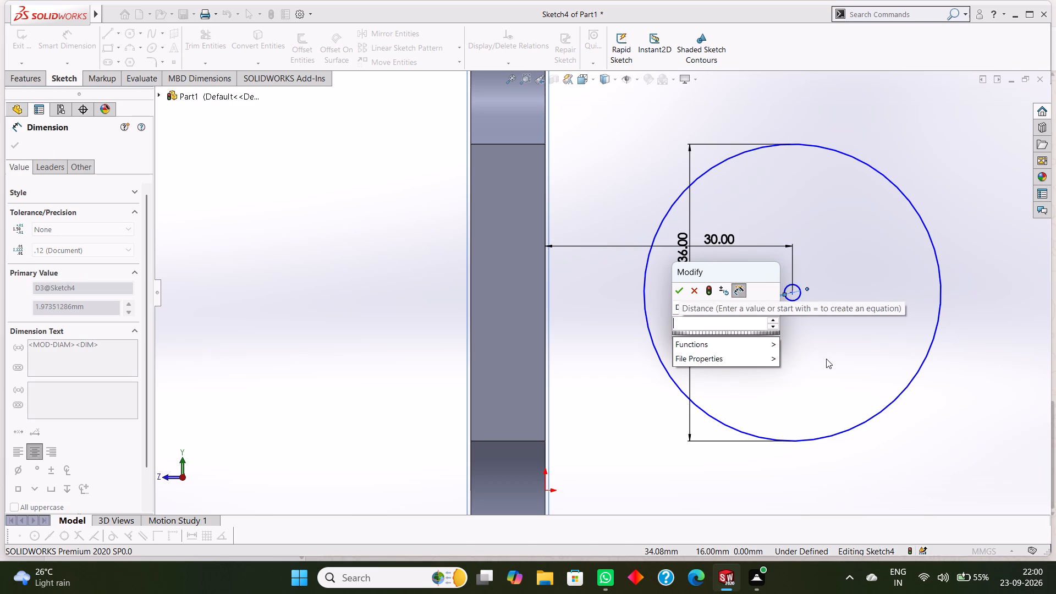
{"action": "type", "text": "16"}
{"action": "key", "text": "Return"}
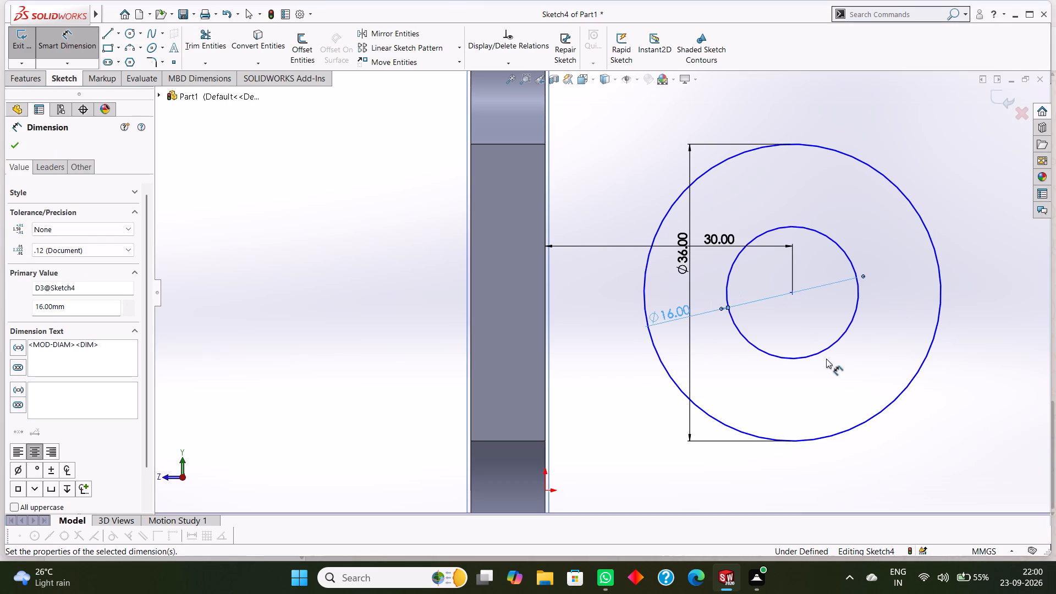
{"action": "left_click", "coordinate": [17, 147]}
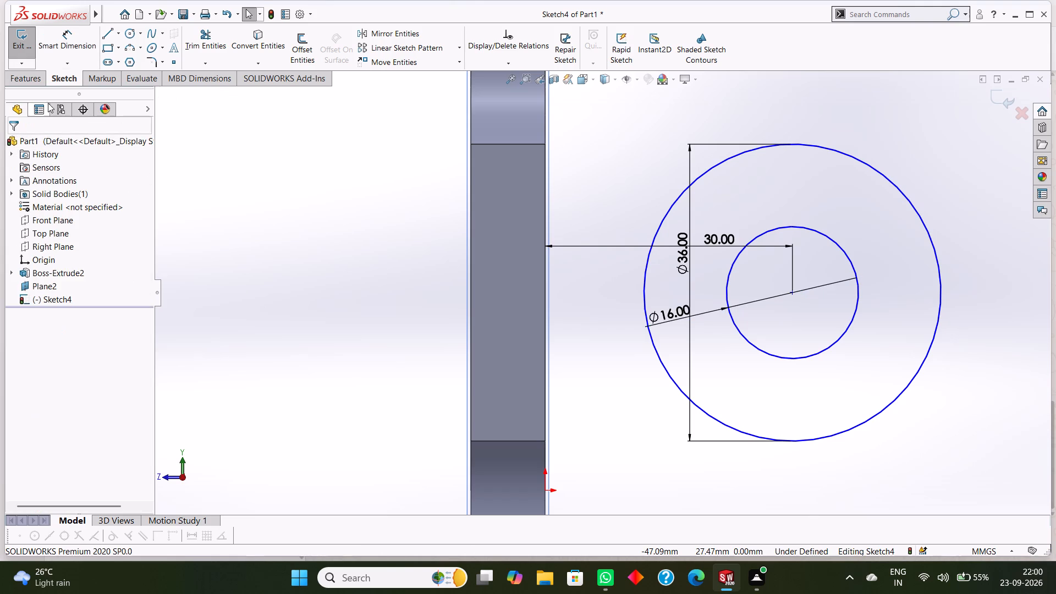
Draw a 30 mm horizontal line from the outer circle's top to the plate's edge, continuing 36 mm down along that edge.
{"action": "left_click", "coordinate": [113, 31]}
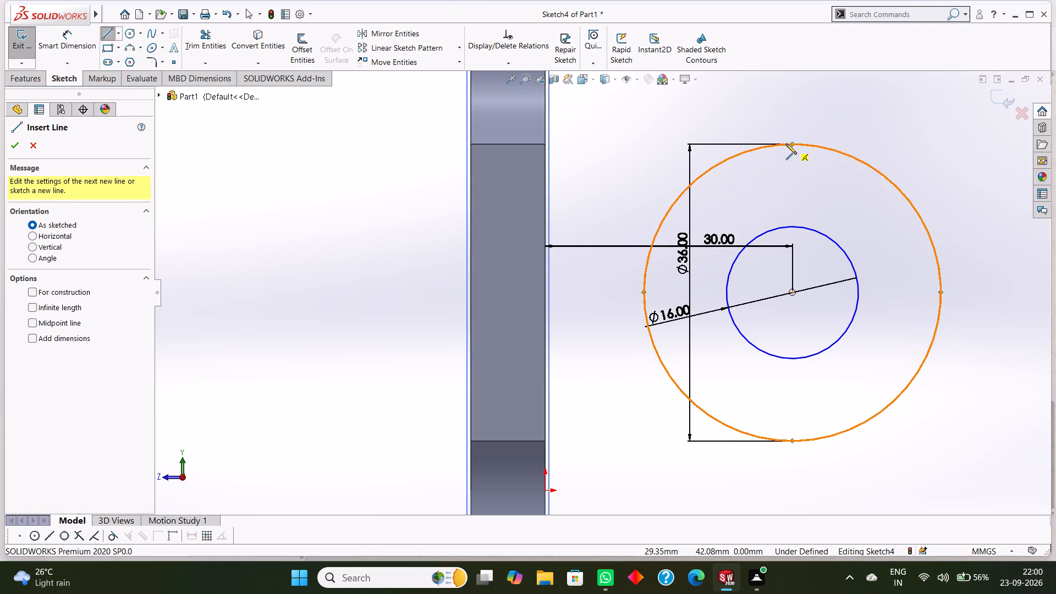
{"action": "left_click", "coordinate": [789, 144]}
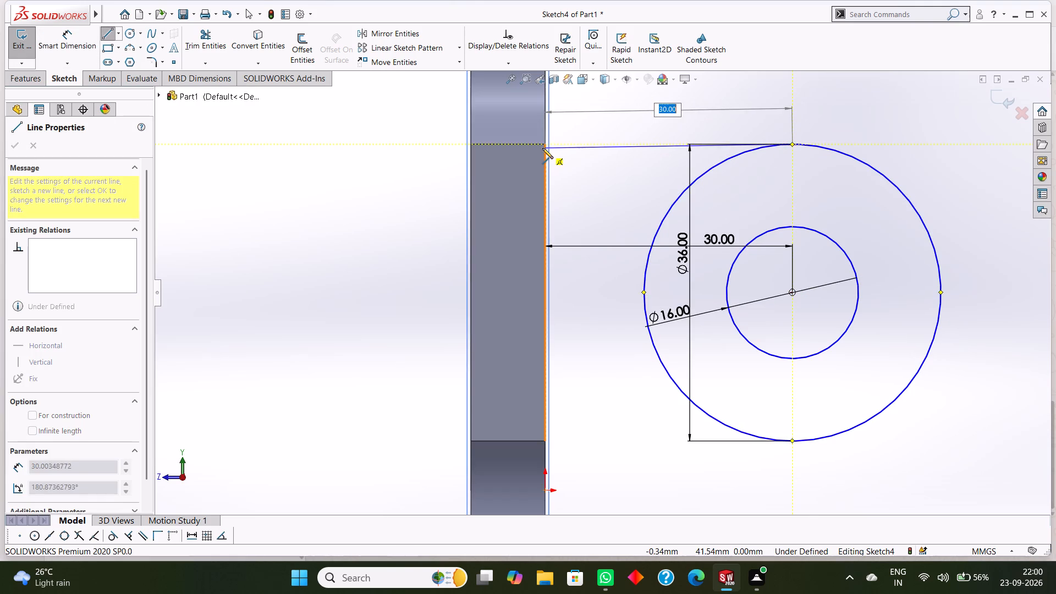
{"action": "left_click", "coordinate": [542, 144]}
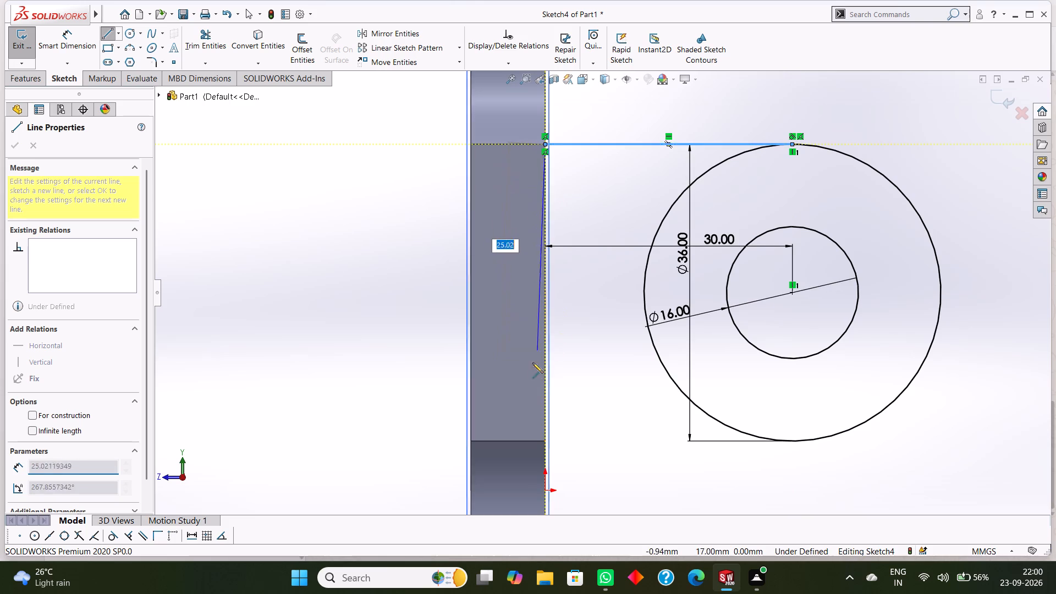
{"action": "left_click", "coordinate": [544, 443]}
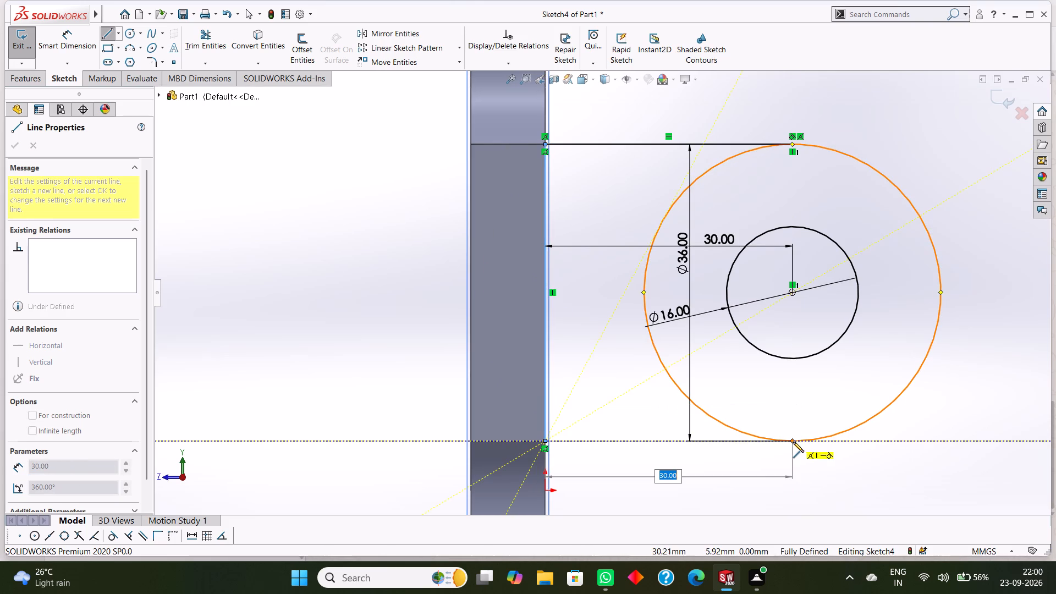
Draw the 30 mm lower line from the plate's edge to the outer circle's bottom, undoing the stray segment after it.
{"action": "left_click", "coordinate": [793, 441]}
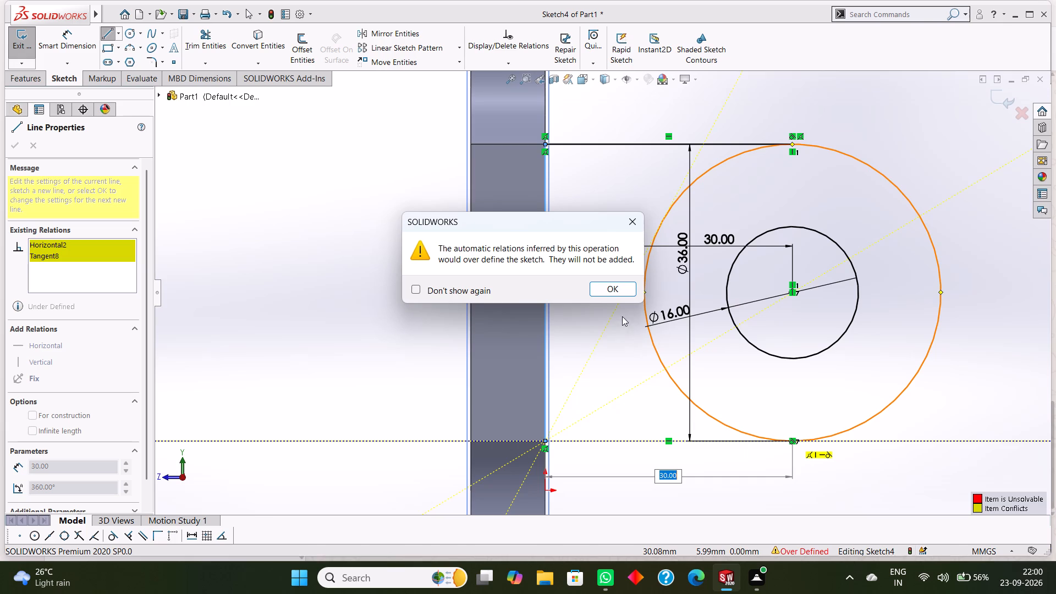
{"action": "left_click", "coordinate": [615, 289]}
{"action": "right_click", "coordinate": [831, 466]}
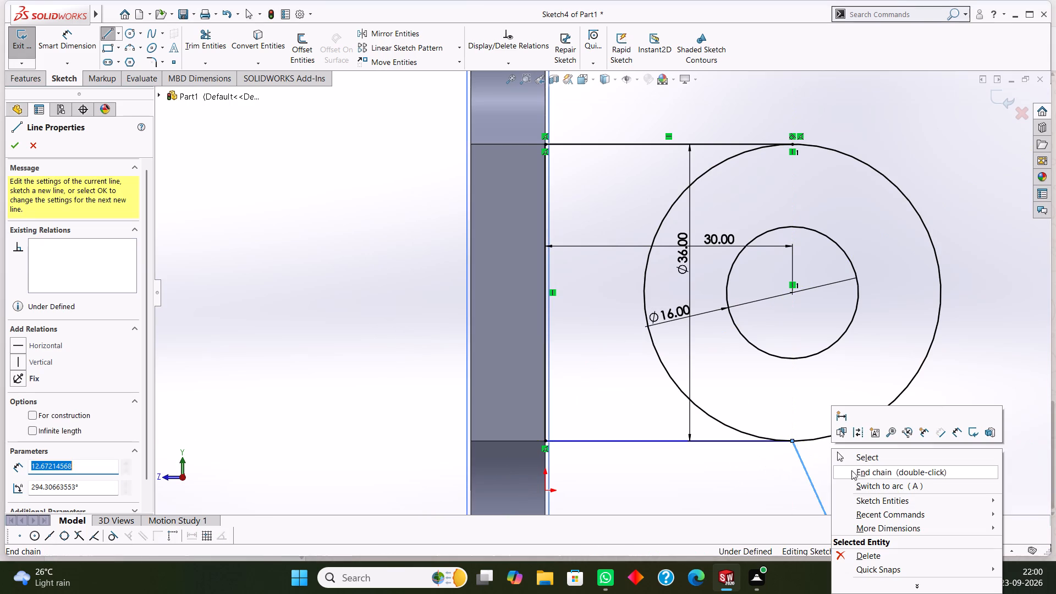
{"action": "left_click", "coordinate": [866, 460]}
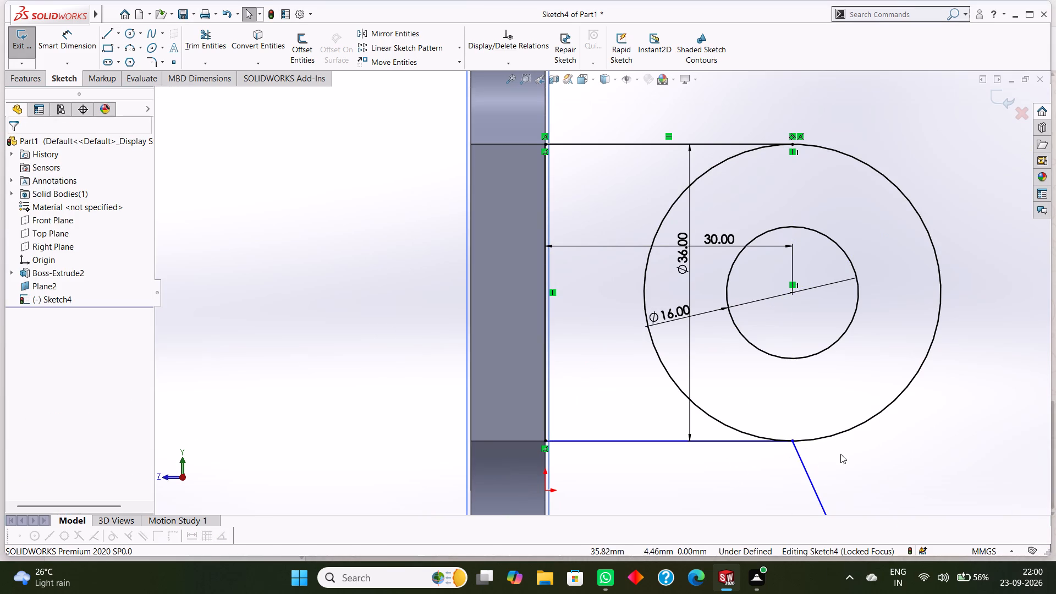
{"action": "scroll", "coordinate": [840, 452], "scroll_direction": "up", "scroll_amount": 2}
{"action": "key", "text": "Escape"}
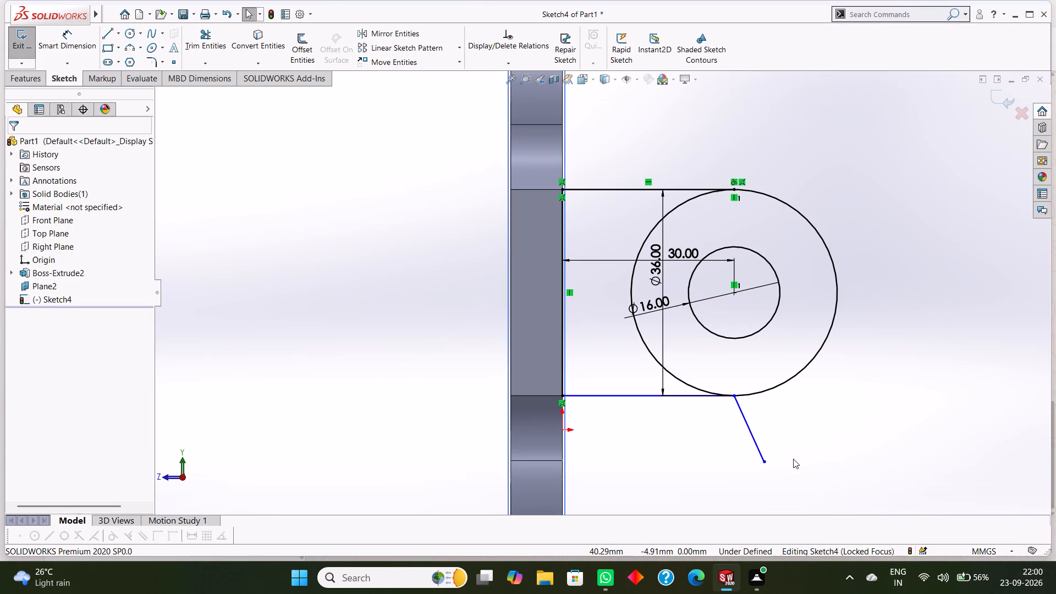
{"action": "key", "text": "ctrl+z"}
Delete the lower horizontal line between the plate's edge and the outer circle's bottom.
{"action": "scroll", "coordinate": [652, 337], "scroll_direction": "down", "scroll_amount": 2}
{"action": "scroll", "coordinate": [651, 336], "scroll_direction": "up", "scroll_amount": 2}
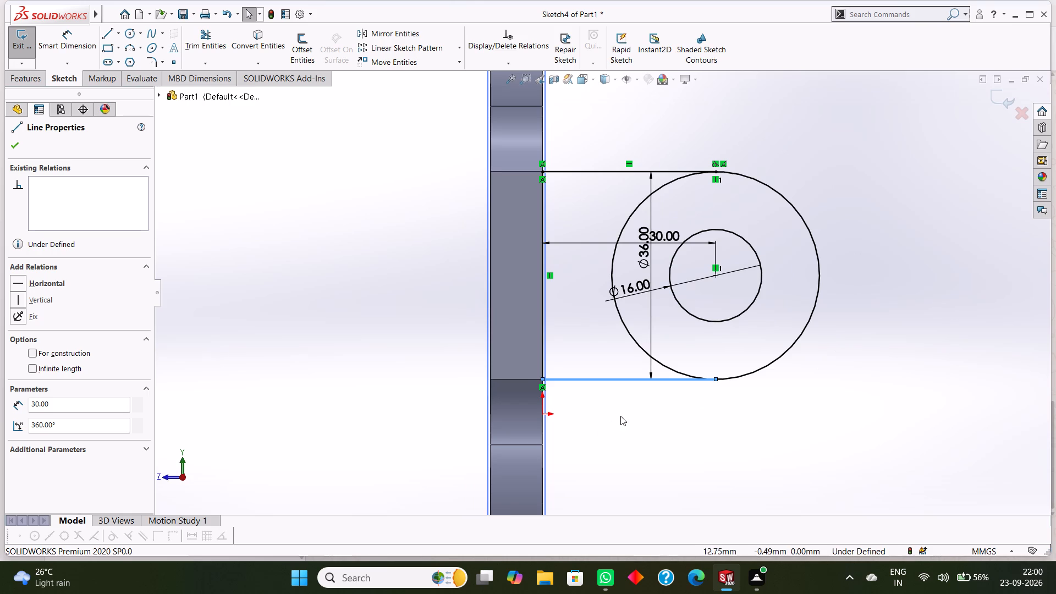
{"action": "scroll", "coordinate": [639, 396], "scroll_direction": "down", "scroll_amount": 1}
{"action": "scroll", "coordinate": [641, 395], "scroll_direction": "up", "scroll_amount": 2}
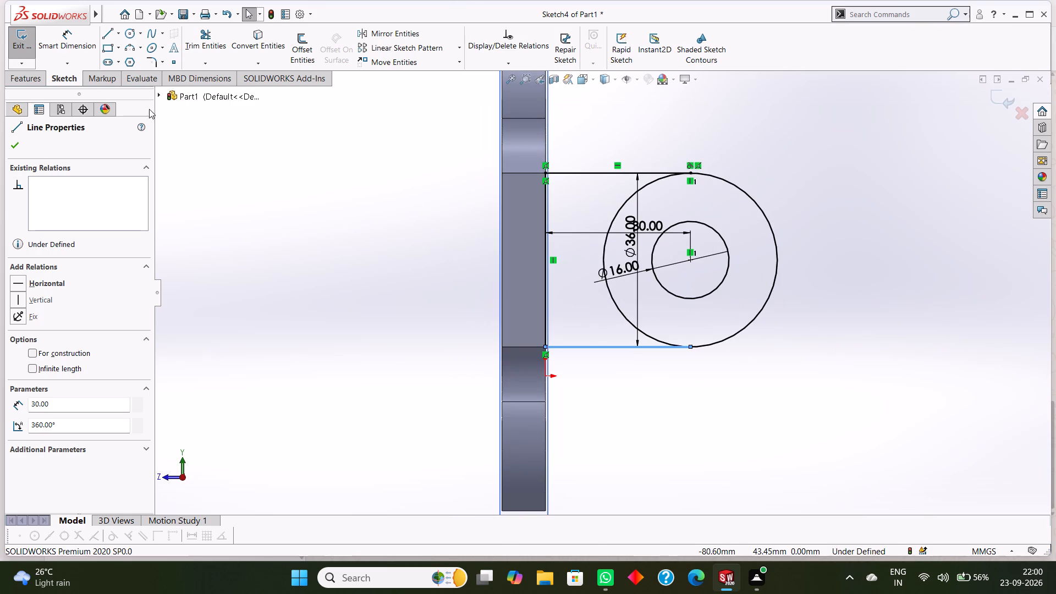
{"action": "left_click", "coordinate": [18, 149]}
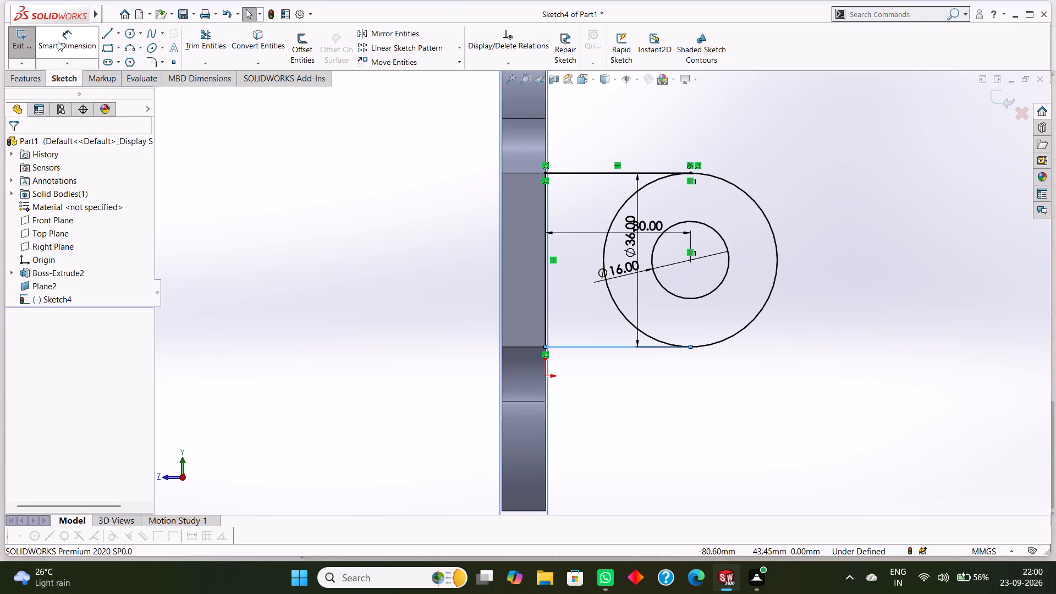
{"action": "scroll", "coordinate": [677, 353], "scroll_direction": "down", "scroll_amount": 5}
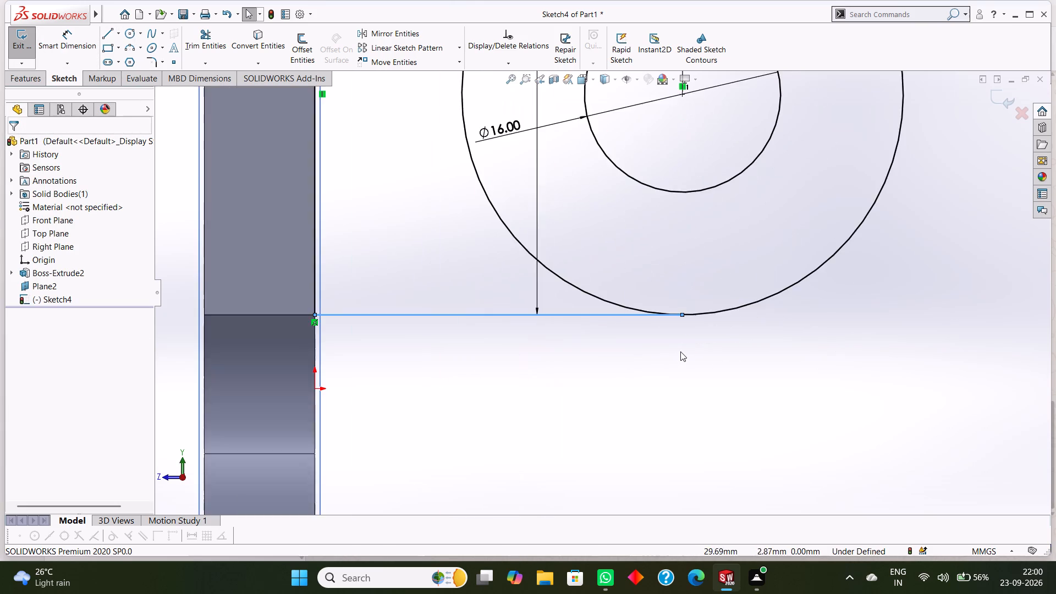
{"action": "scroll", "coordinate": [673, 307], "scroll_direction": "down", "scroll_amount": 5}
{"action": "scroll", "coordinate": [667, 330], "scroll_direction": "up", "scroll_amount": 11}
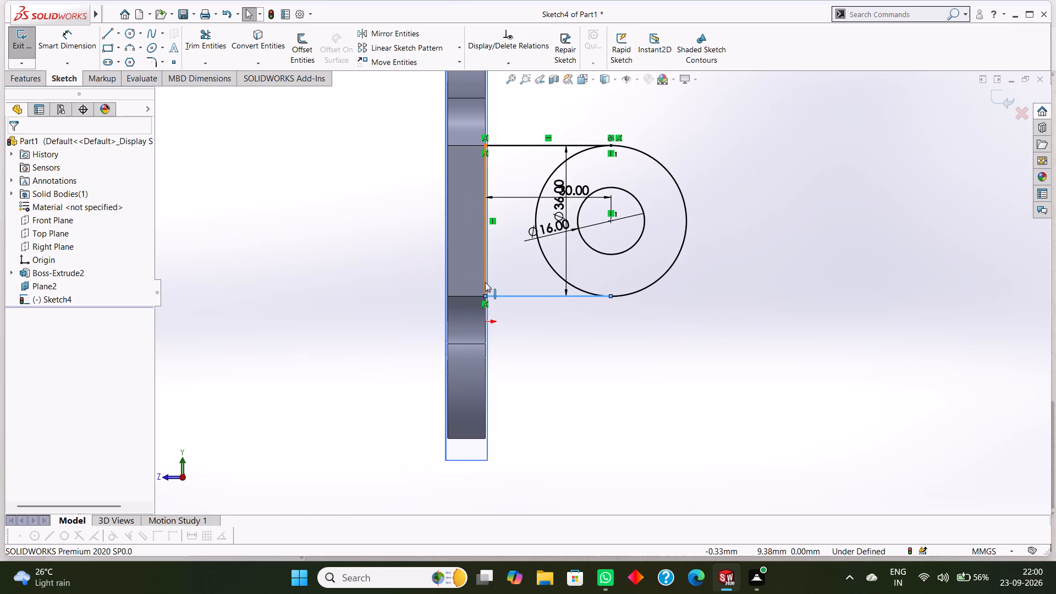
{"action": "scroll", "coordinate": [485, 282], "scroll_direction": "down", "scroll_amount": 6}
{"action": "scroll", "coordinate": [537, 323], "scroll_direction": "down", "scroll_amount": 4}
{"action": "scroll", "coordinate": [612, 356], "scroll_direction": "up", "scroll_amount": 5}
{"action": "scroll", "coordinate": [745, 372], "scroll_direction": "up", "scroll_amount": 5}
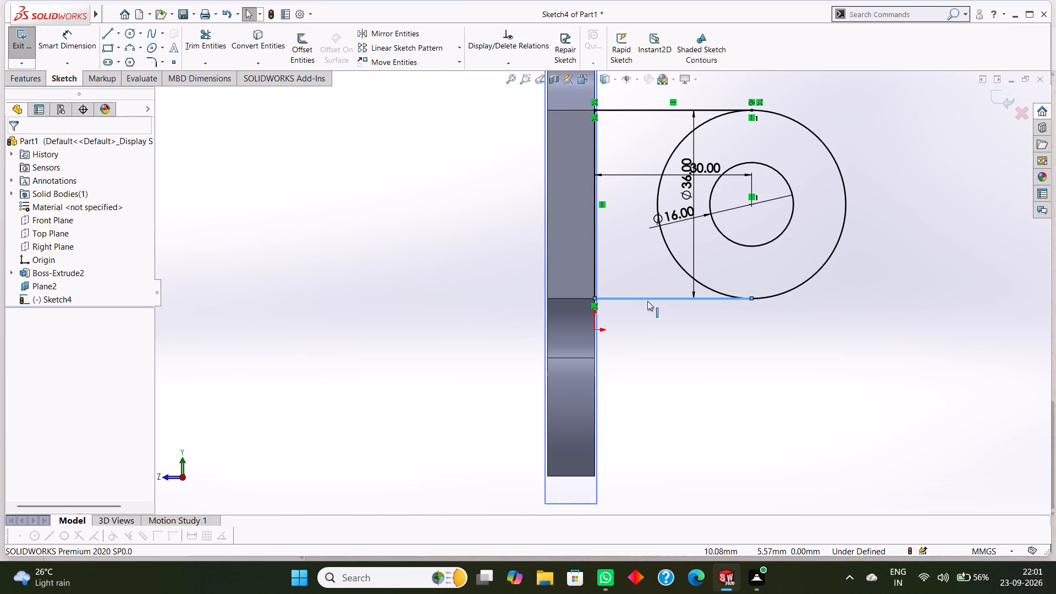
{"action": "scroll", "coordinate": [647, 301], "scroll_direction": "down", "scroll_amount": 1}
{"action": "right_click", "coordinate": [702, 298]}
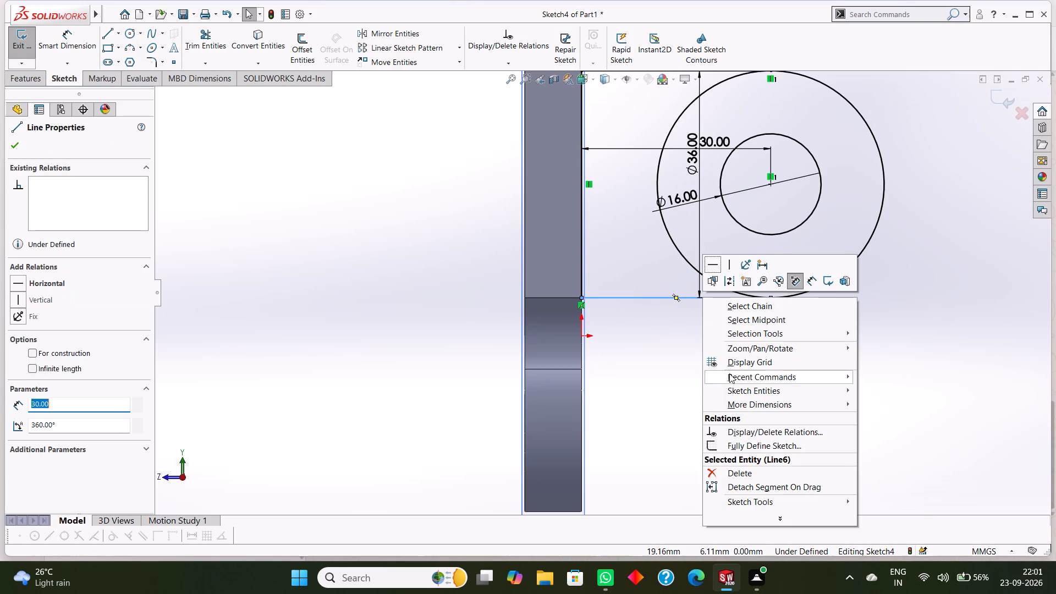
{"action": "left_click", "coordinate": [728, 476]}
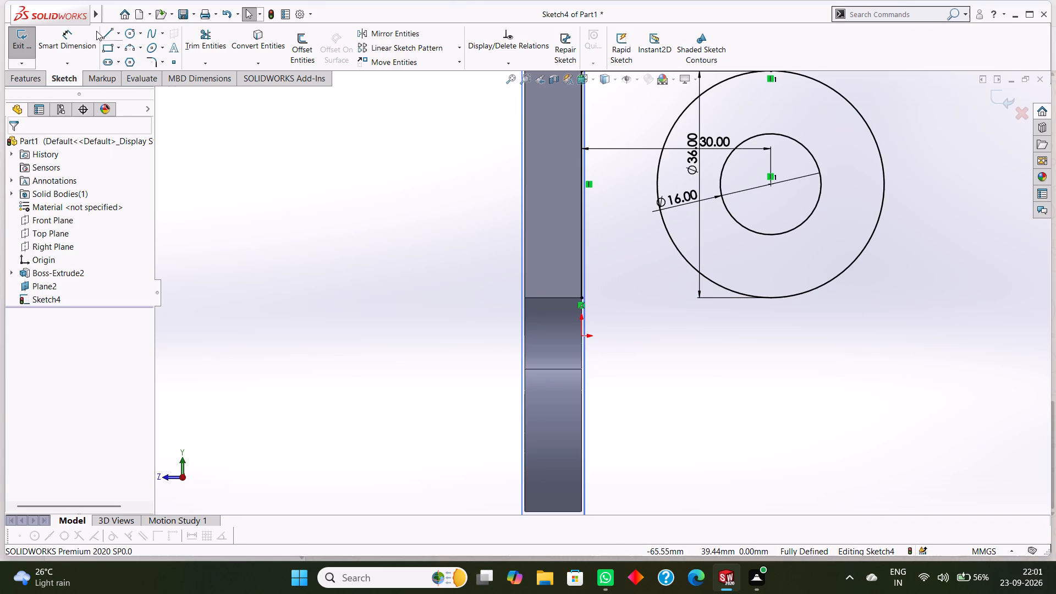
Redraw the 30 mm lower horizontal line from the plate's edge to the outer circle's bottom, undoing the stray segment after it.
{"action": "left_click", "coordinate": [345, 166]}
{"action": "left_click", "coordinate": [109, 31]}
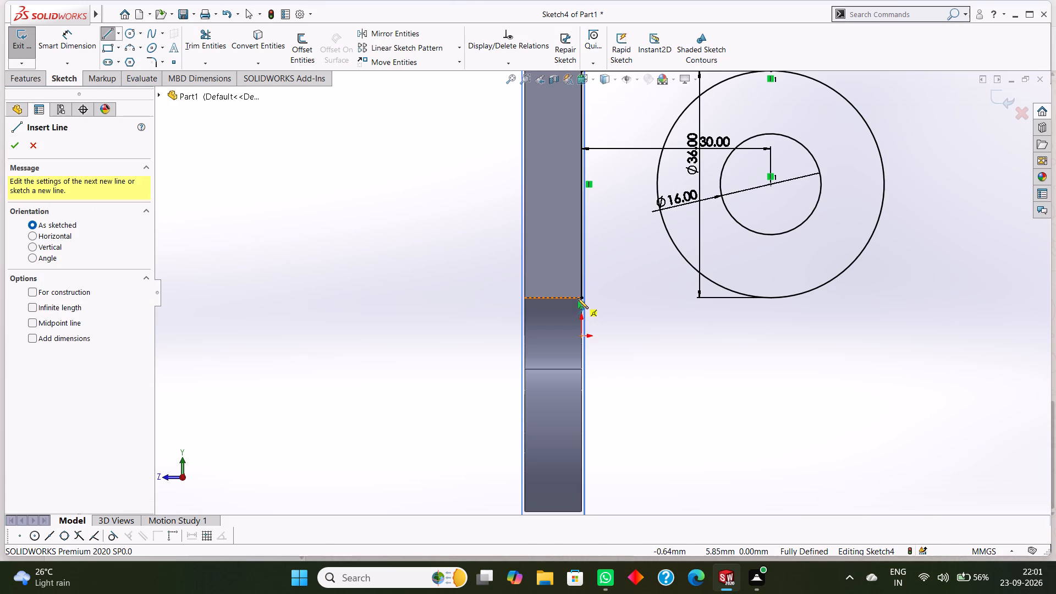
{"action": "left_click", "coordinate": [582, 297]}
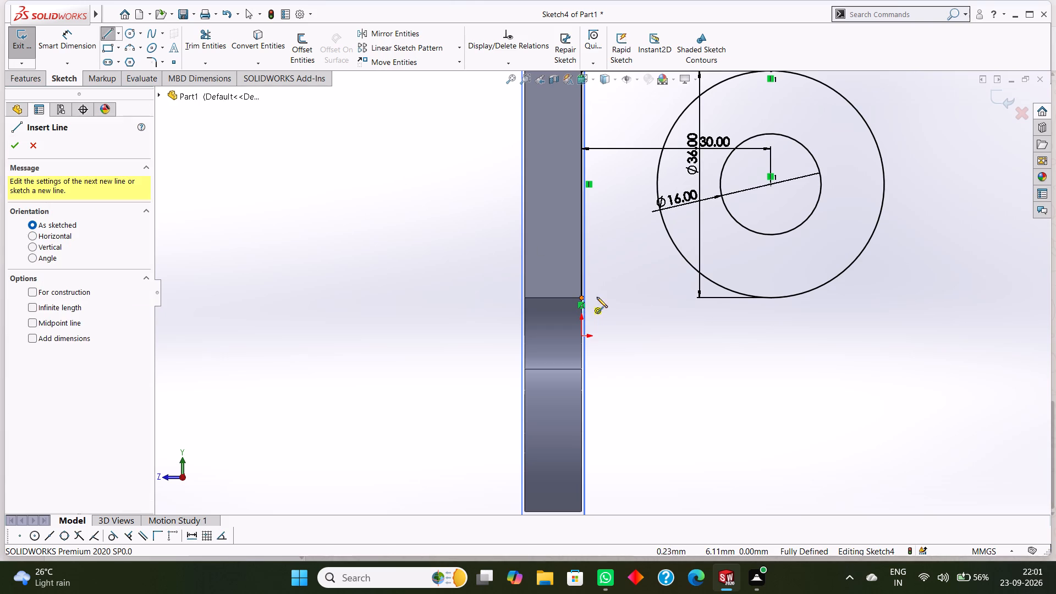
{"action": "left_click", "coordinate": [772, 297]}
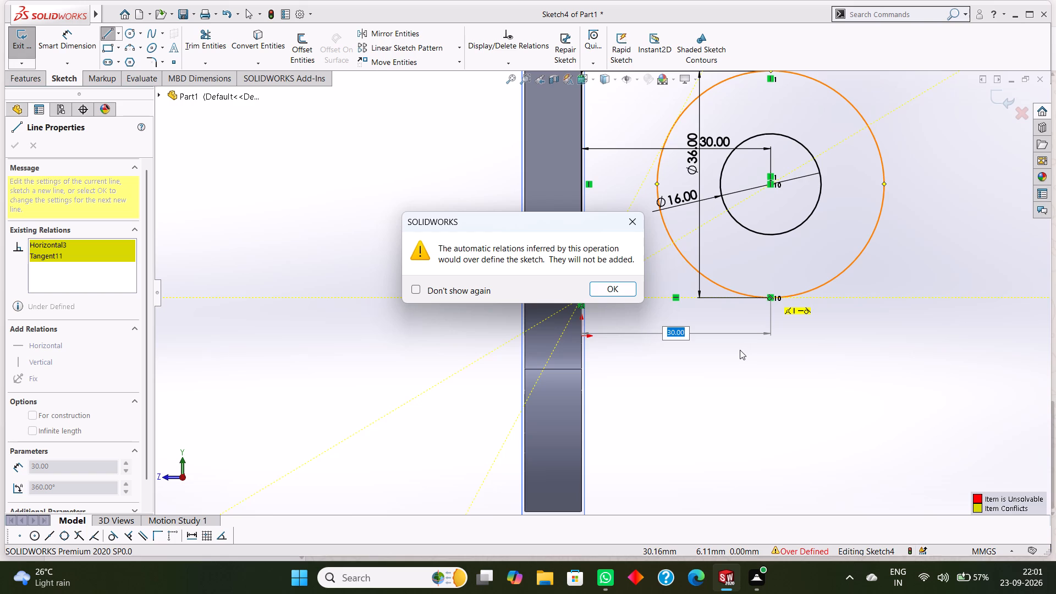
{"action": "left_click", "coordinate": [626, 288]}
{"action": "right_click", "coordinate": [779, 345]}
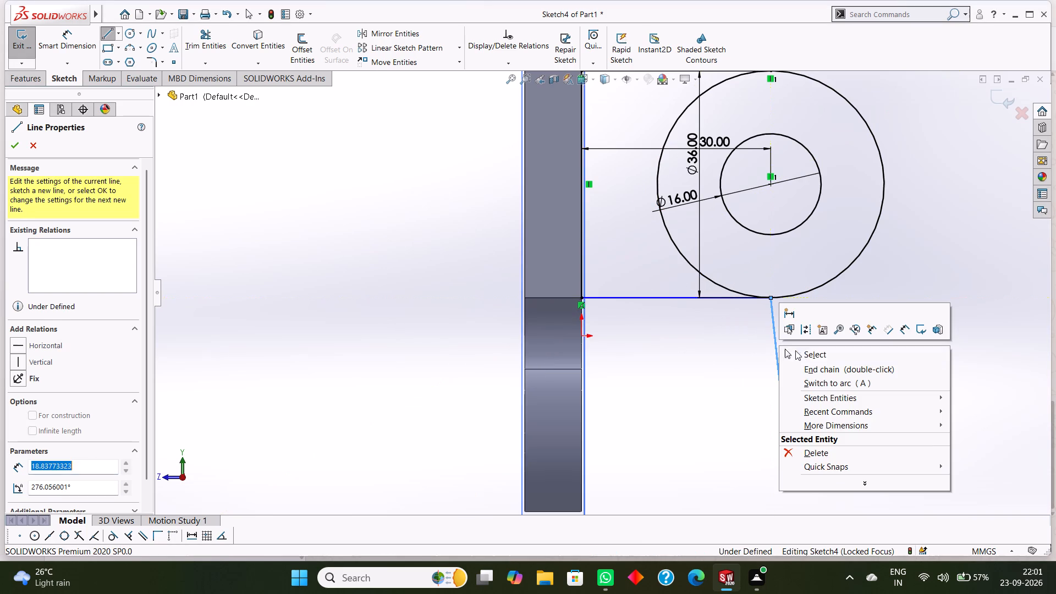
{"action": "left_click", "coordinate": [809, 352]}
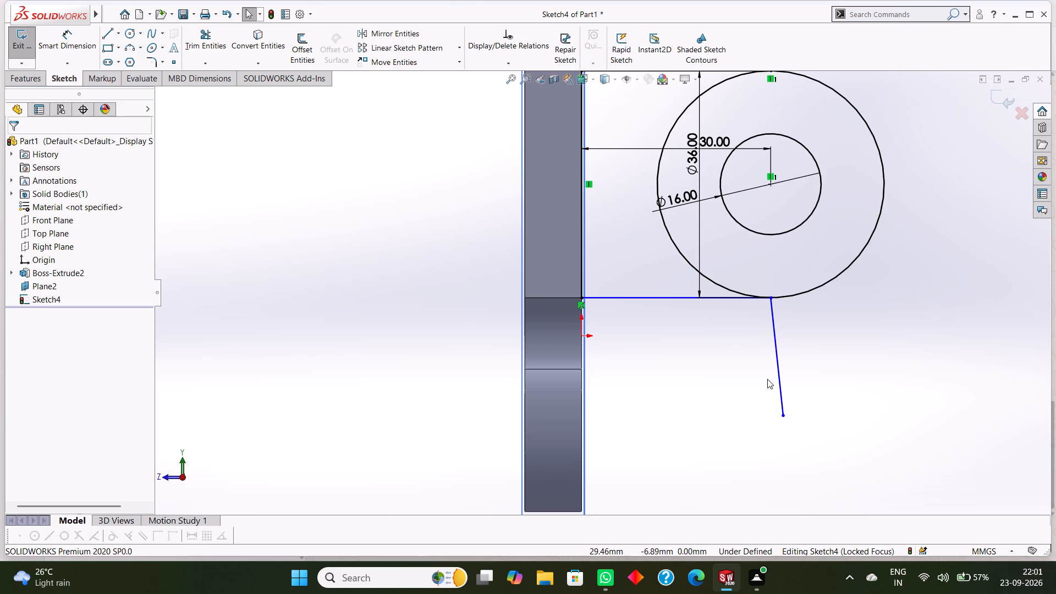
{"action": "key", "text": "ctrl+z"}
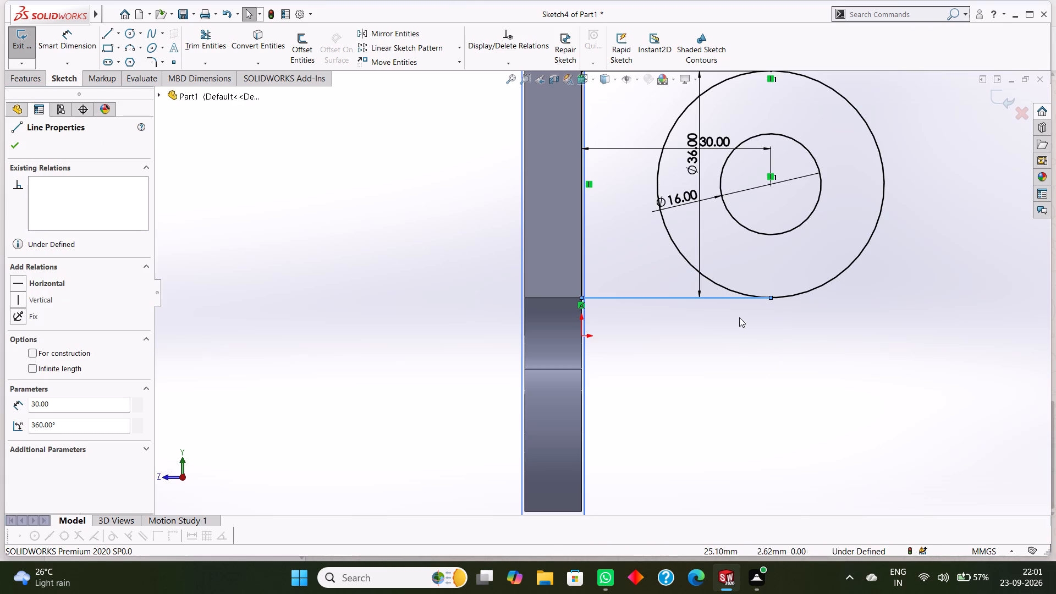
{"action": "scroll", "coordinate": [622, 286], "scroll_direction": "down", "scroll_amount": 3}
{"action": "scroll", "coordinate": [663, 295], "scroll_direction": "up", "scroll_amount": 4}
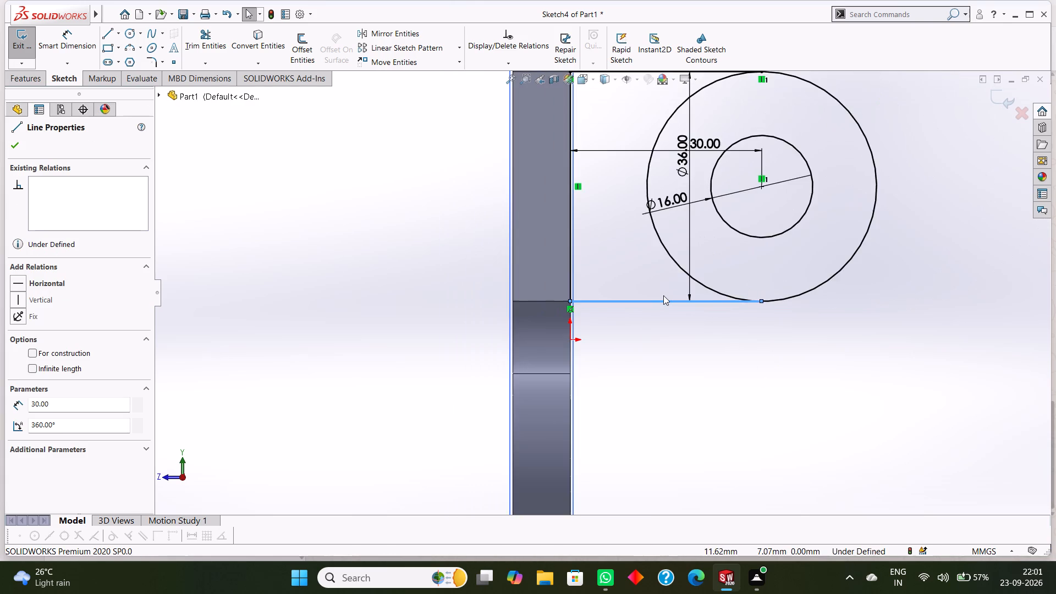
{"action": "scroll", "coordinate": [663, 295], "scroll_direction": "up", "scroll_amount": 1}
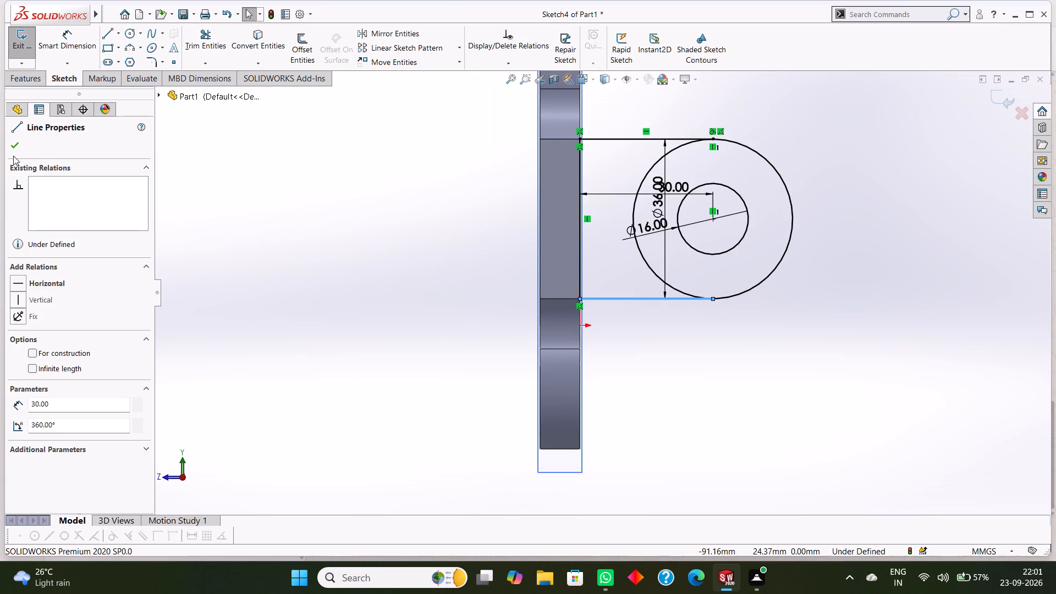
{"action": "left_click", "coordinate": [15, 150]}
Dimension the horizontal distance from the origin to the lower line's end on the outer circle as 30 mm.
{"action": "left_click", "coordinate": [47, 47]}
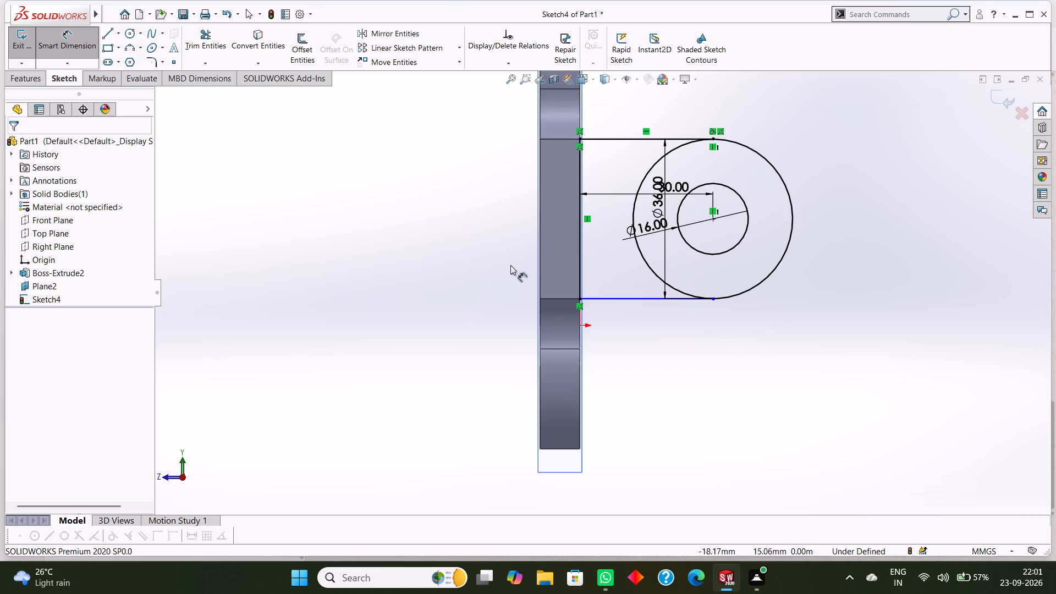
{"action": "scroll", "coordinate": [696, 305], "scroll_direction": "down", "scroll_amount": 3}
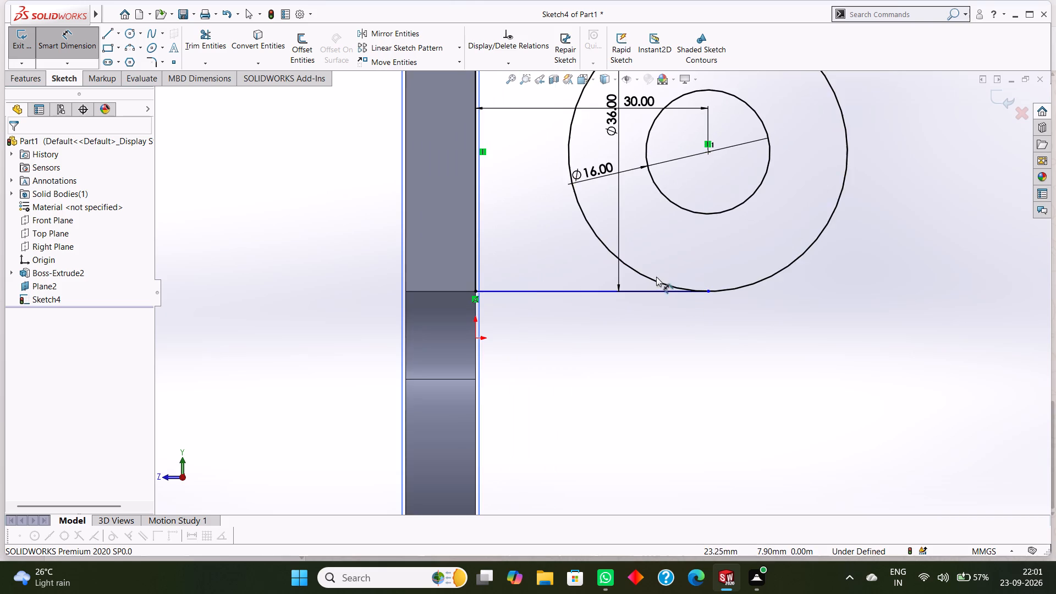
{"action": "scroll", "coordinate": [654, 293], "scroll_direction": "up", "scroll_amount": 2}
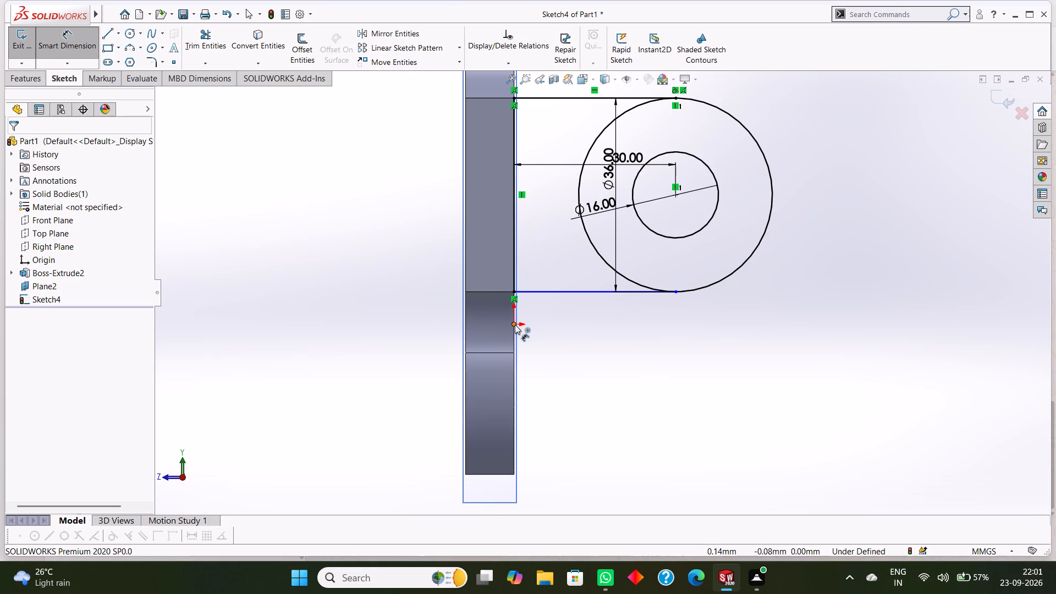
{"action": "left_click", "coordinate": [515, 324]}
{"action": "left_click", "coordinate": [676, 291]}
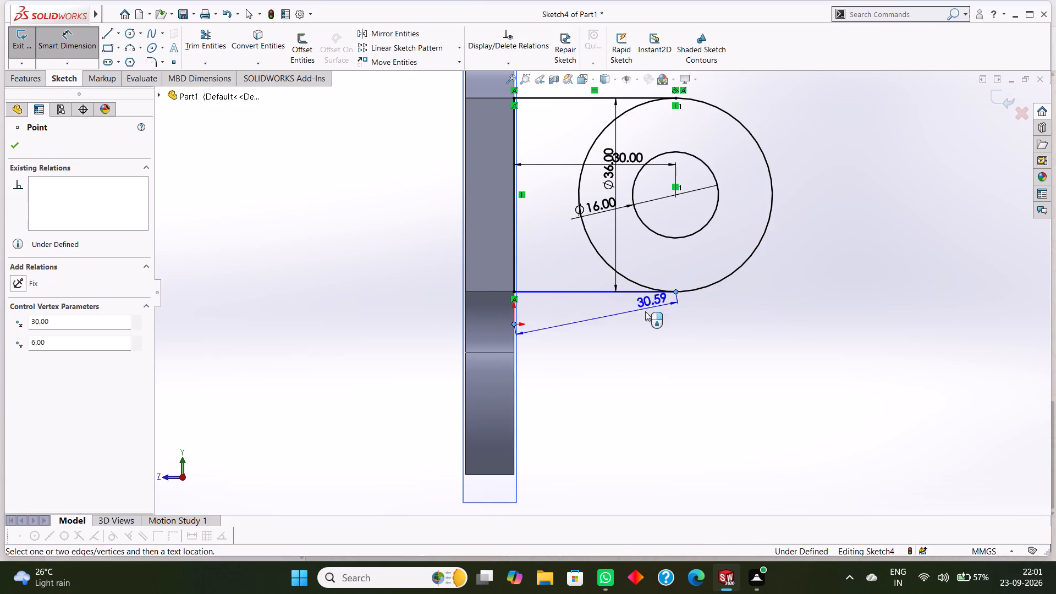
{"action": "left_click", "coordinate": [623, 328]}
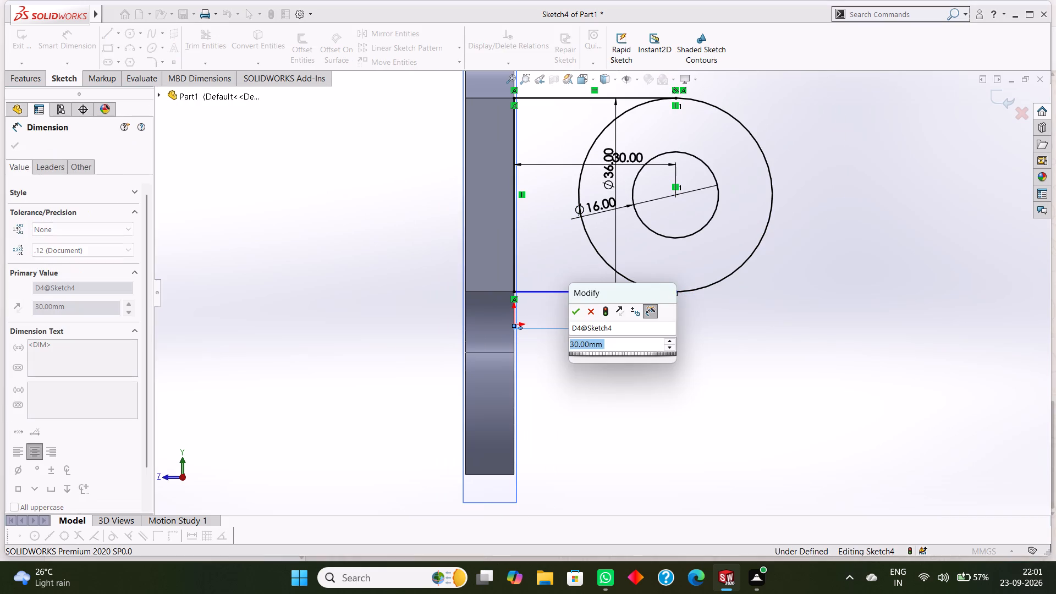
{"action": "left_click", "coordinate": [576, 311]}
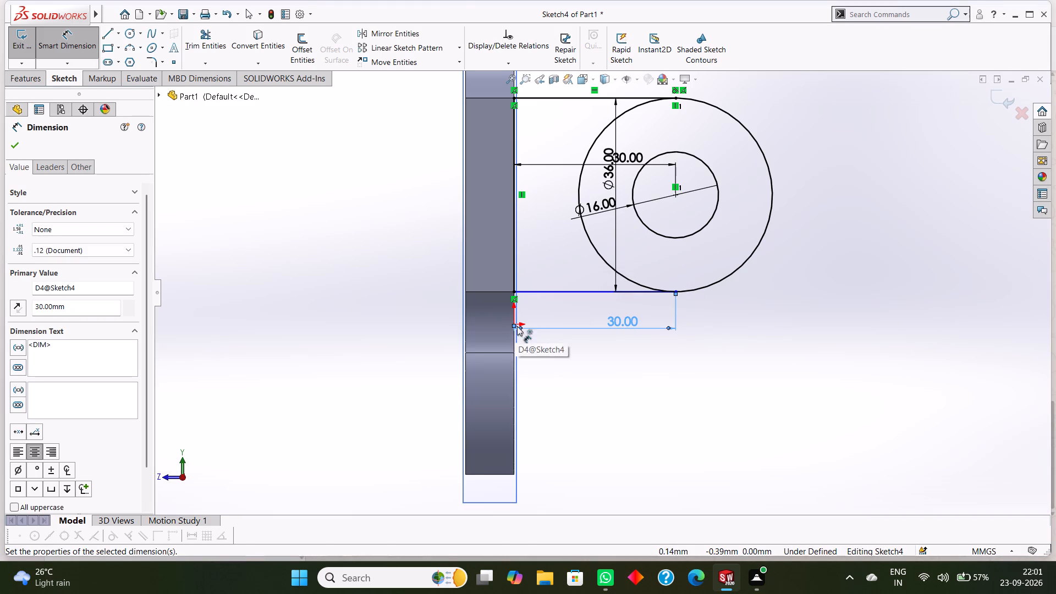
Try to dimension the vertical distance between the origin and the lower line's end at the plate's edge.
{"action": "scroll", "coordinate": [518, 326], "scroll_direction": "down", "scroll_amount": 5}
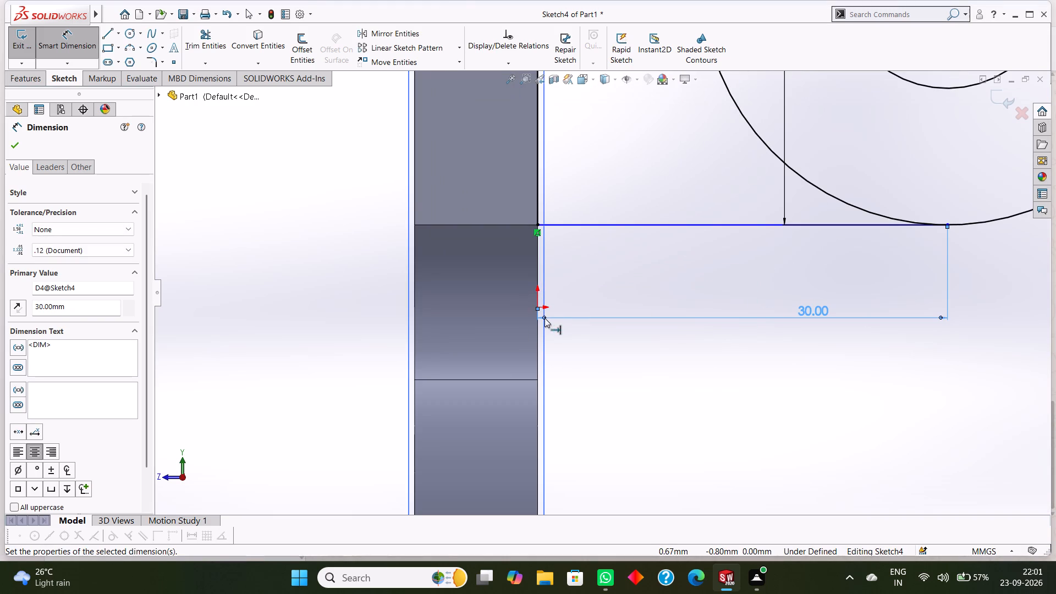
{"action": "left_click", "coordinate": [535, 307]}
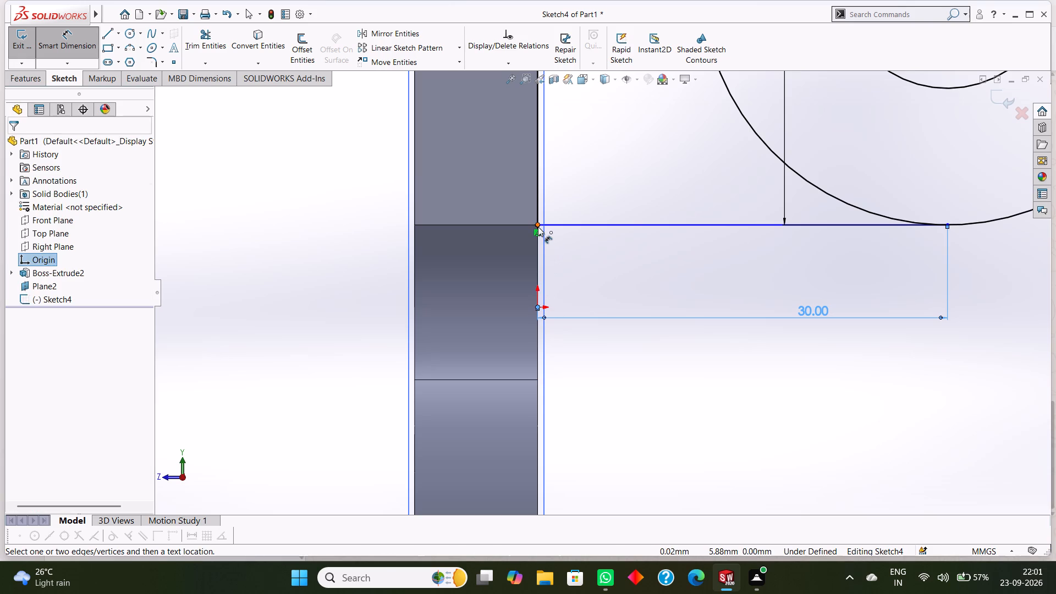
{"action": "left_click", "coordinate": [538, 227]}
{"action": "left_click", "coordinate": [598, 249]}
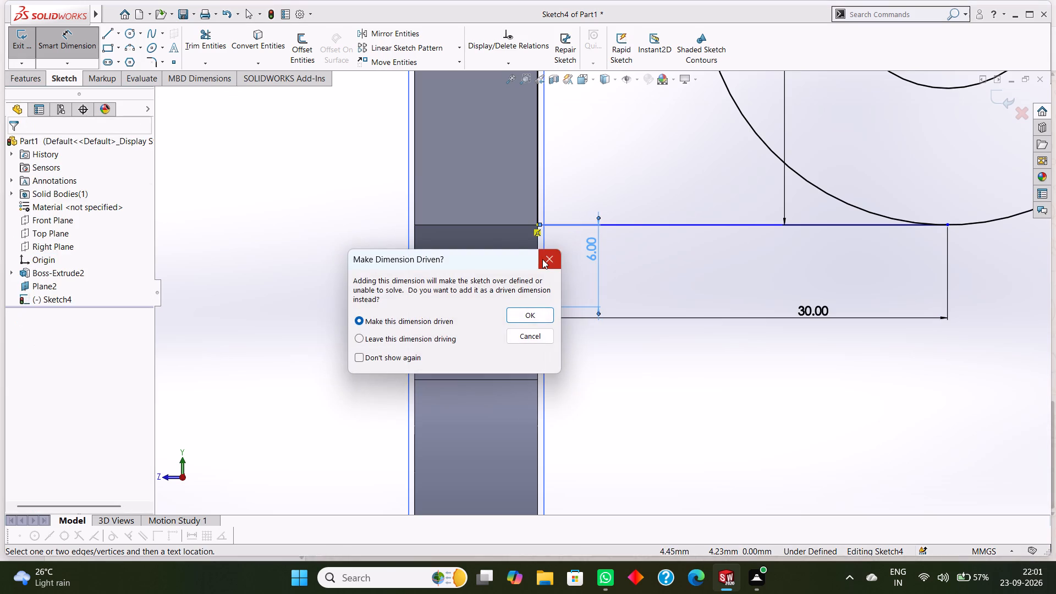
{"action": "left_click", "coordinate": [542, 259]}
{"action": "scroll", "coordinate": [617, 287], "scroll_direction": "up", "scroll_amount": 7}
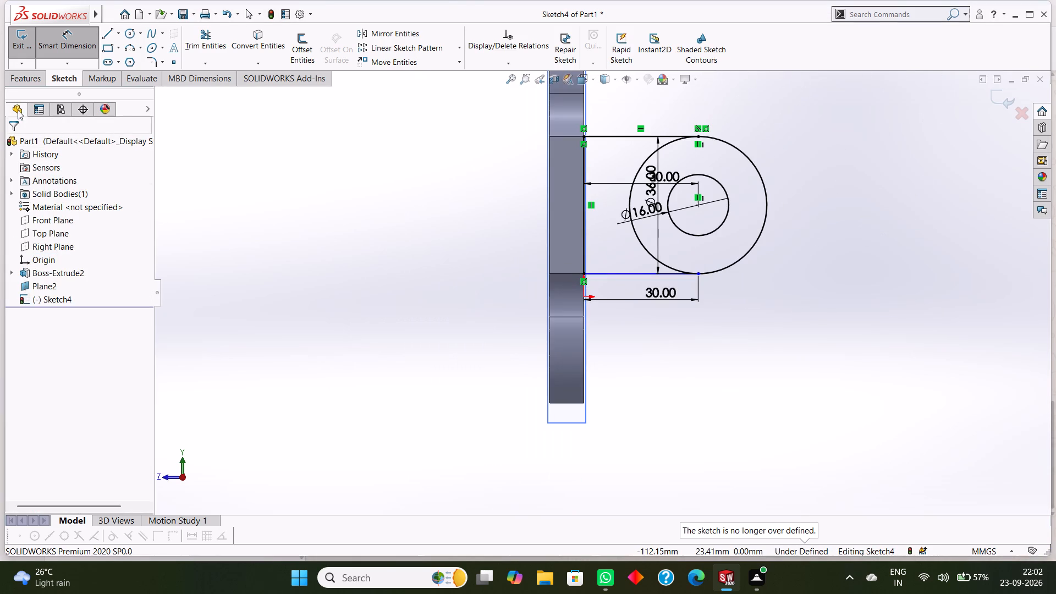
Trim away the plate-side half of the 36 mm outer circle between the two horizontal lines.
{"action": "left_click", "coordinate": [64, 41]}
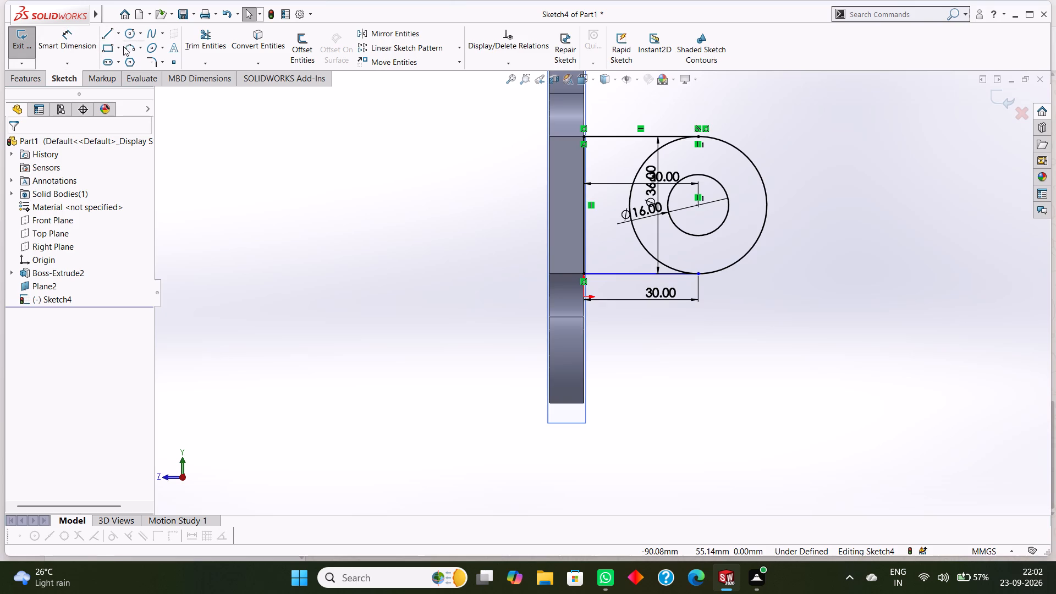
{"action": "left_click", "coordinate": [208, 39]}
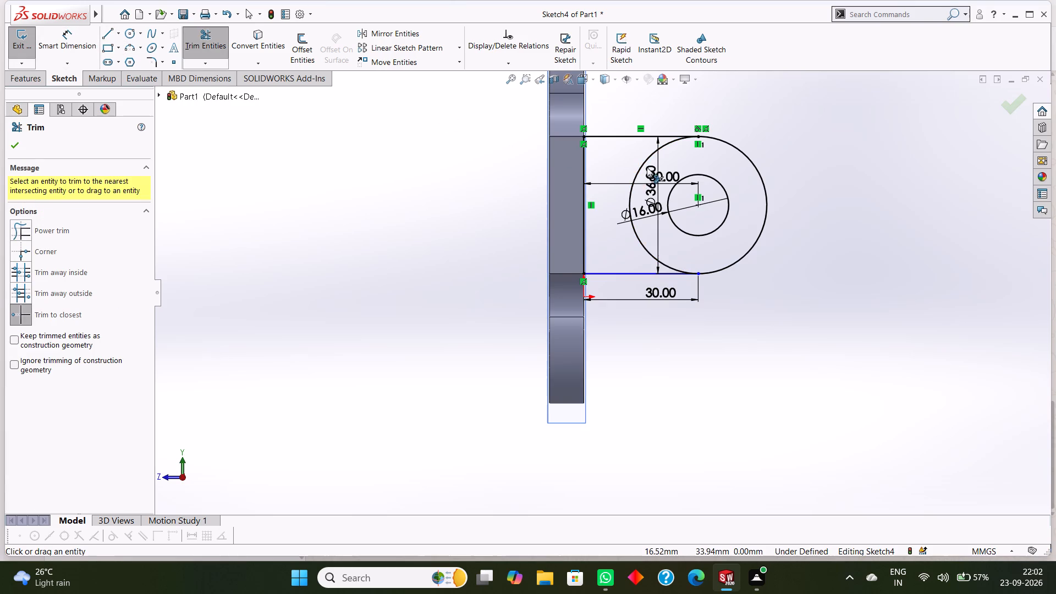
{"action": "left_click", "coordinate": [646, 162]}
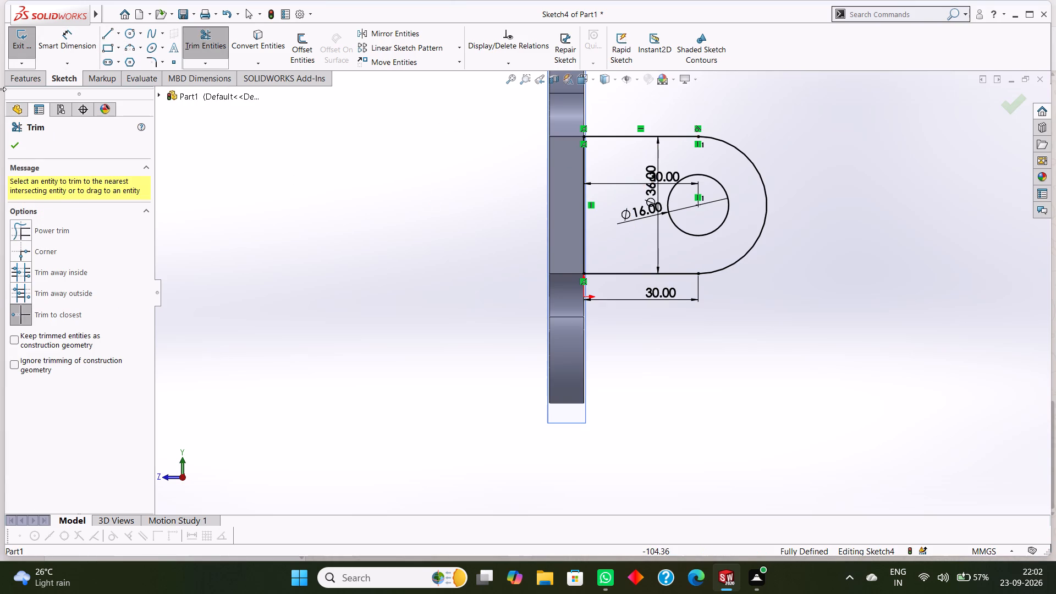
{"action": "left_click", "coordinate": [20, 140]}
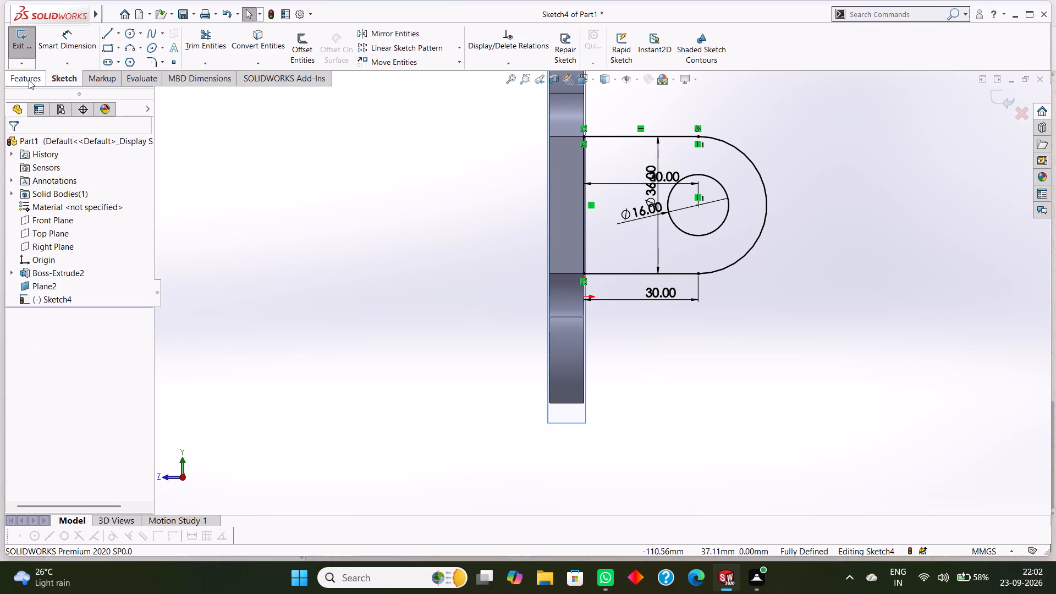
Extrude the rounded lug profile with its hole 9 mm blind, direction reversed toward the base plate, with results merged.
{"action": "left_click", "coordinate": [29, 80]}
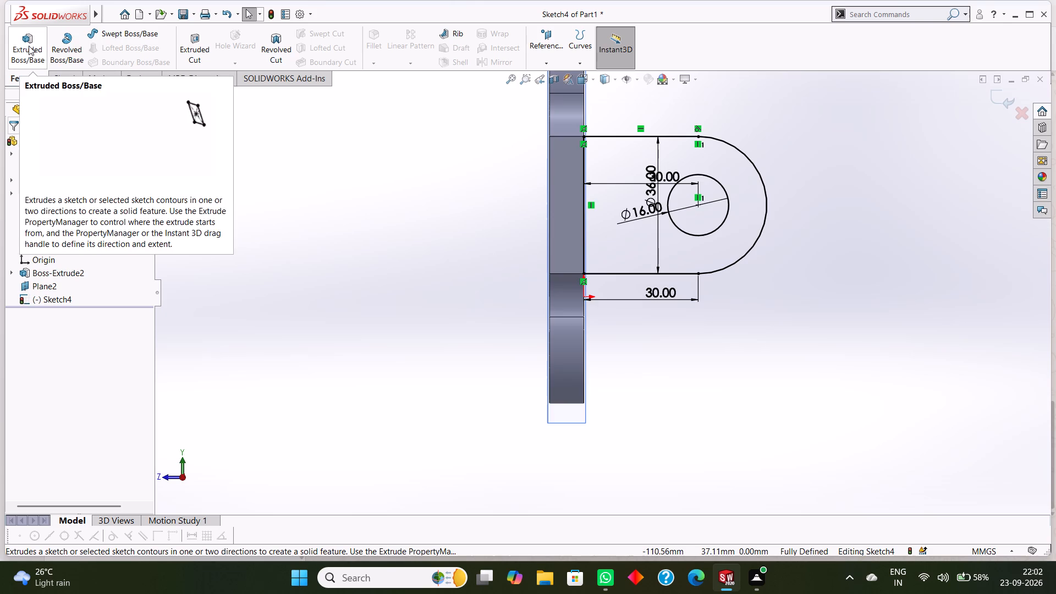
{"action": "left_click", "coordinate": [31, 46]}
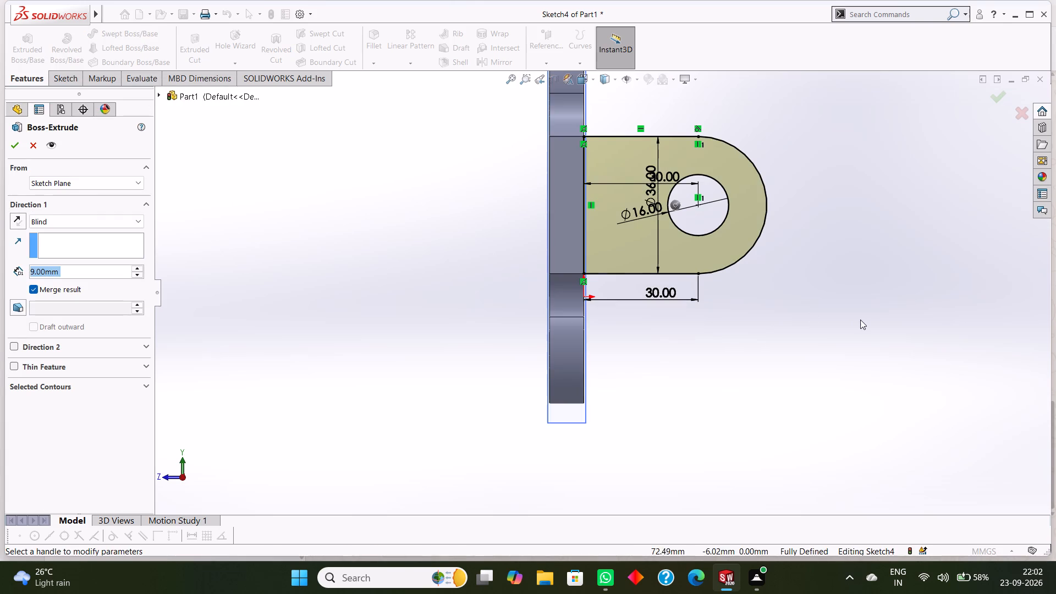
{"action": "middle_click_drag", "start_coordinate": [860, 320], "coordinate": [755, 227]}
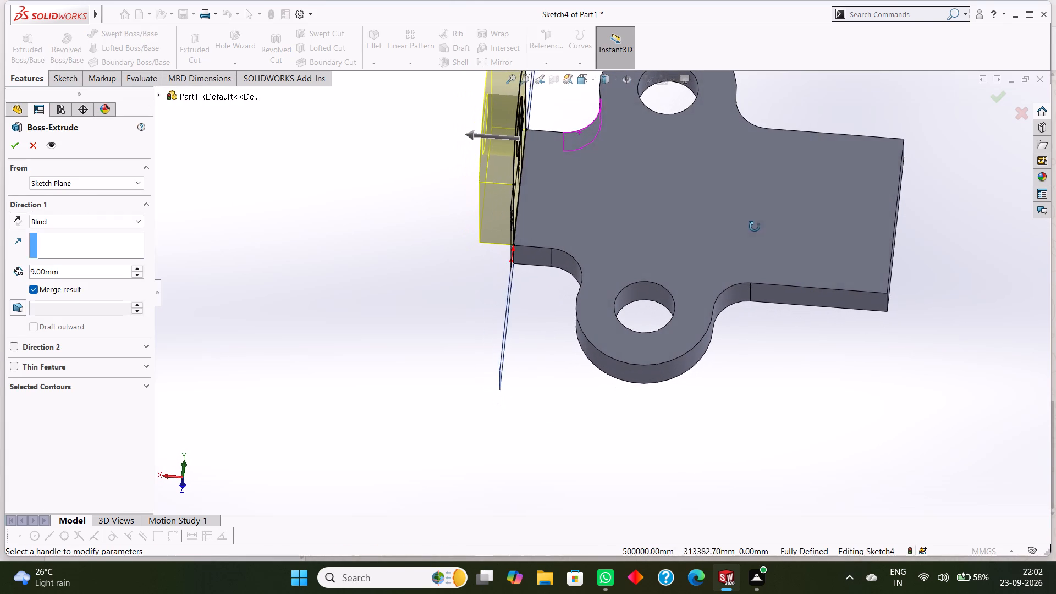
{"action": "middle_click_drag", "start_coordinate": [755, 227], "coordinate": [757, 229]}
{"action": "scroll", "coordinate": [757, 229], "scroll_direction": "up", "scroll_amount": 2}
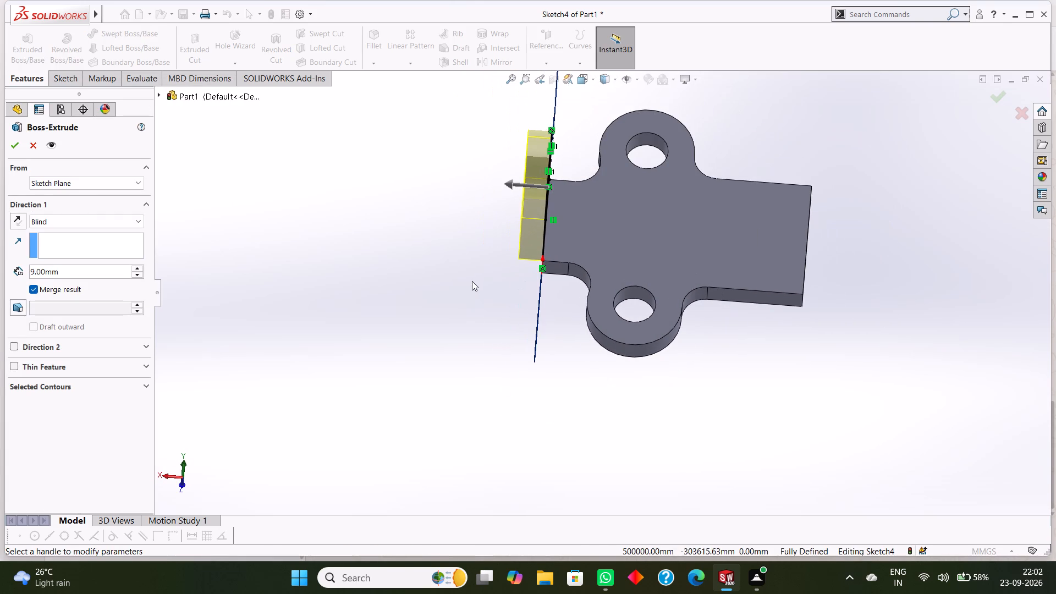
{"action": "scroll", "coordinate": [472, 281], "scroll_direction": "up", "scroll_amount": 1}
{"action": "scroll", "coordinate": [480, 272], "scroll_direction": "down", "scroll_amount": 1}
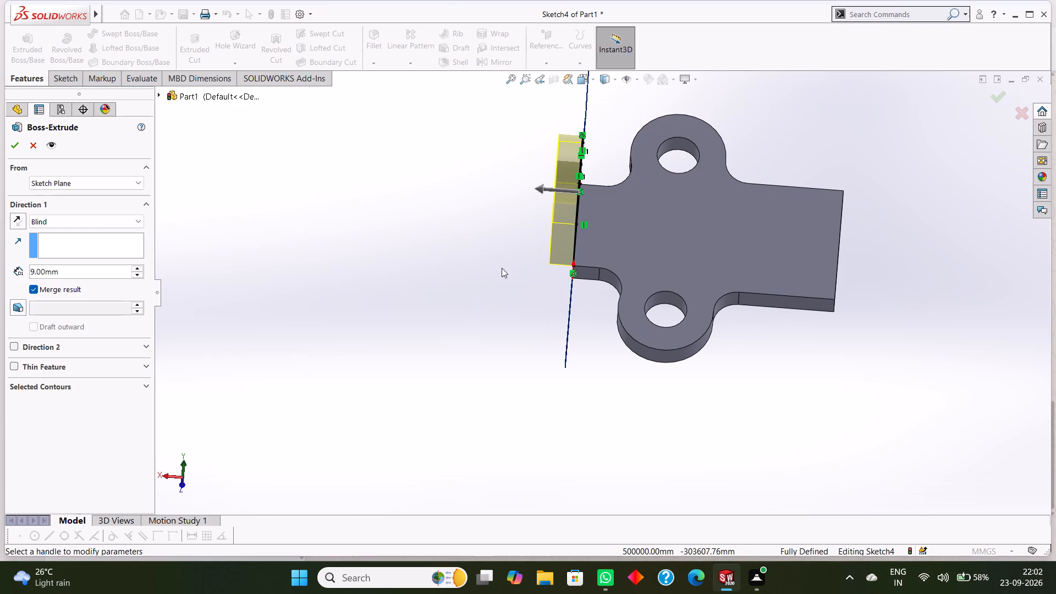
{"action": "left_click", "coordinate": [15, 218]}
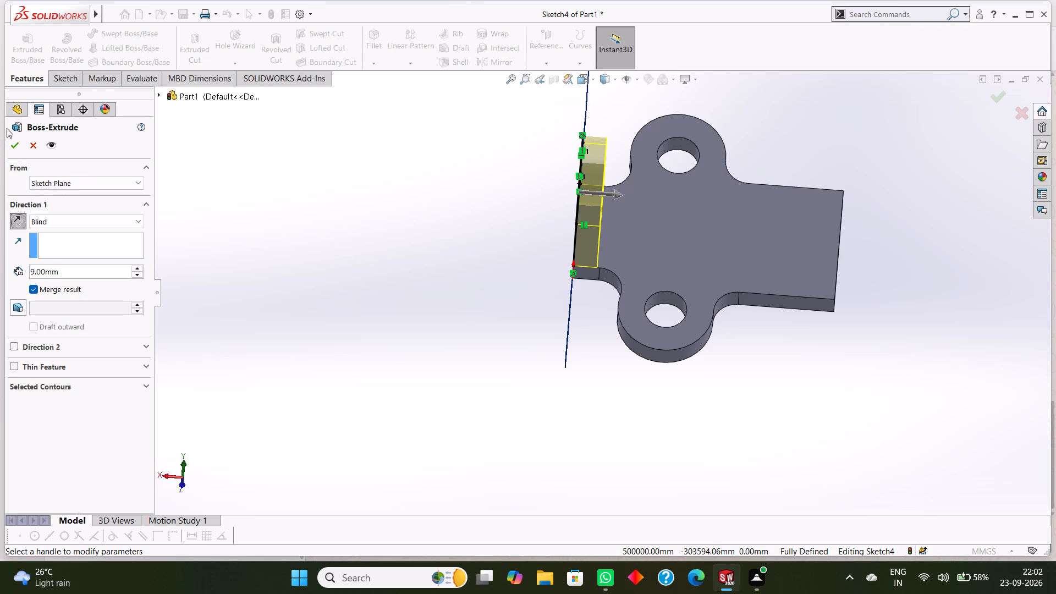
{"action": "left_click", "coordinate": [15, 143]}
{"action": "left_click", "coordinate": [363, 224]}
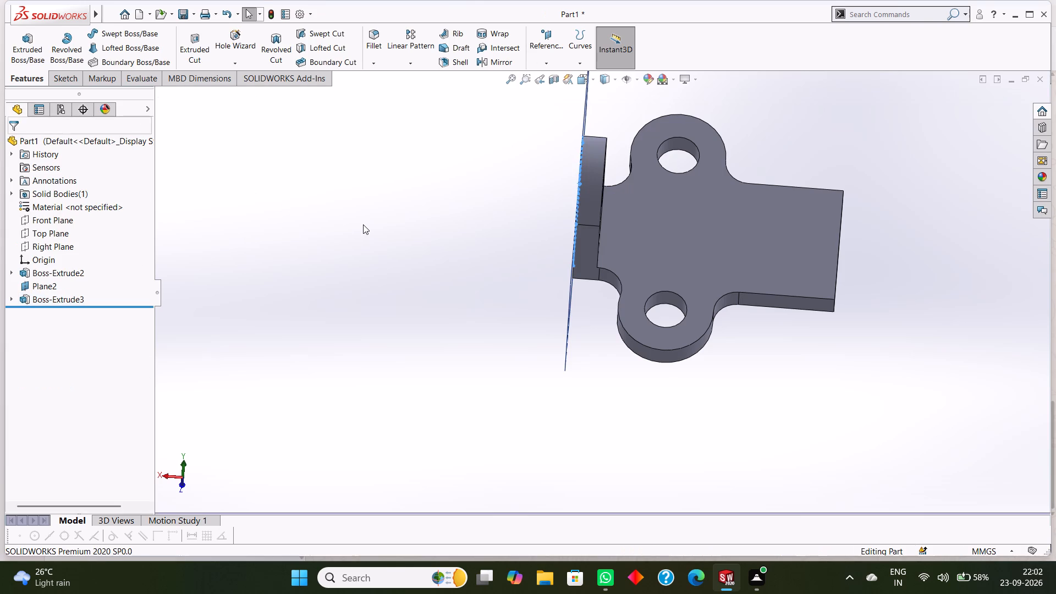
Hide the reference plane Plane2 used for the lug sketch.
{"action": "left_click", "coordinate": [54, 281]}
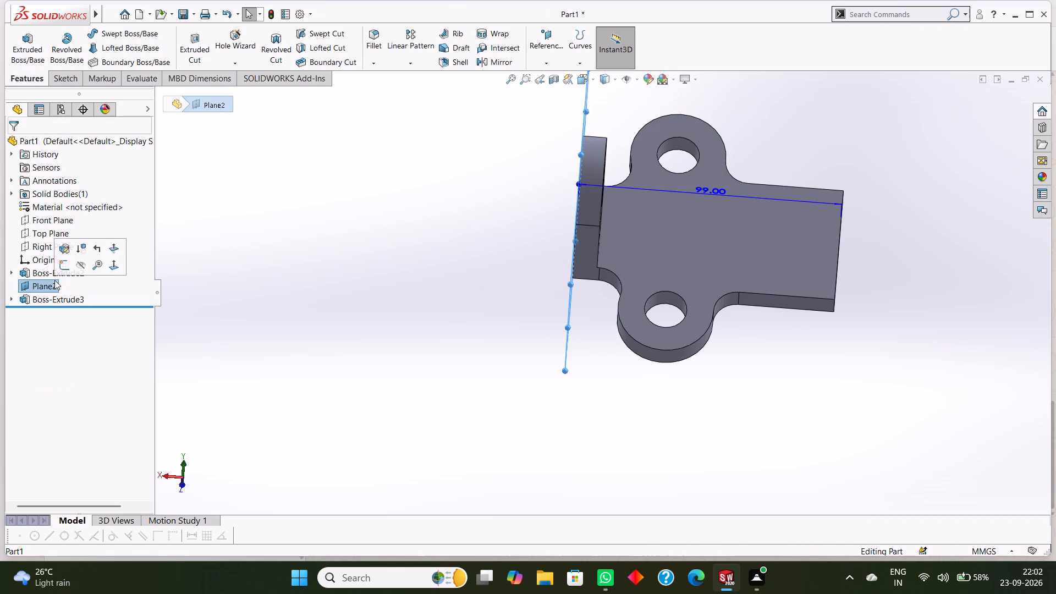
{"action": "left_click", "coordinate": [217, 217]}
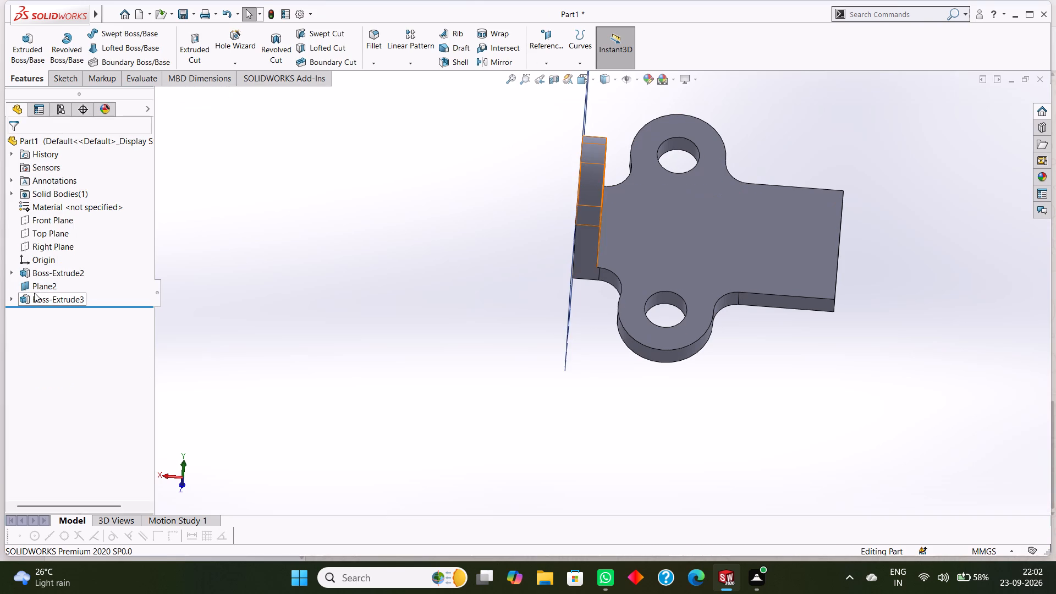
{"action": "left_click", "coordinate": [37, 286]}
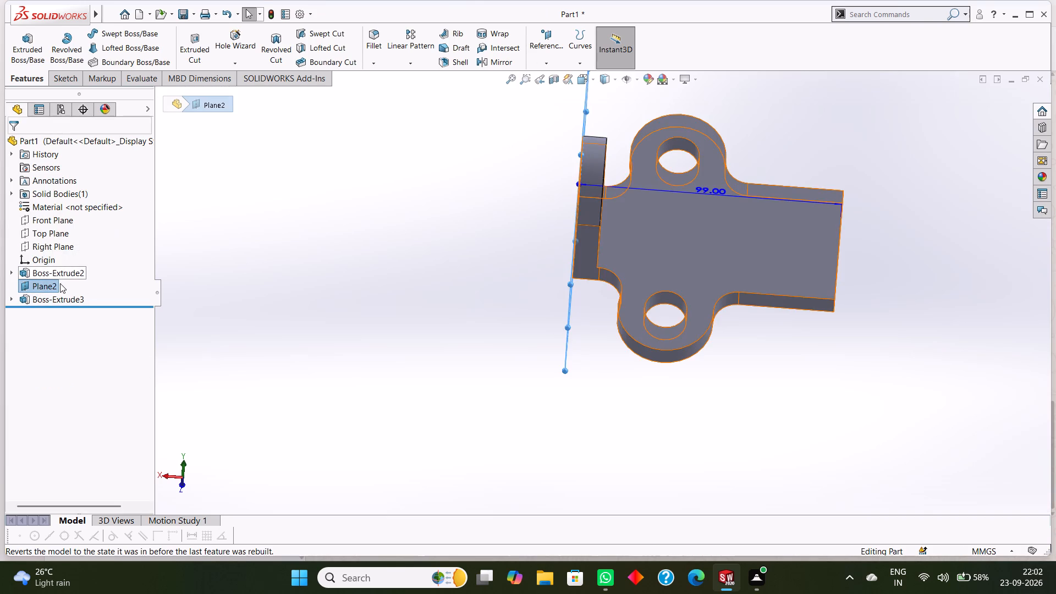
{"action": "right_click", "coordinate": [52, 283]}
{"action": "left_click", "coordinate": [74, 268]}
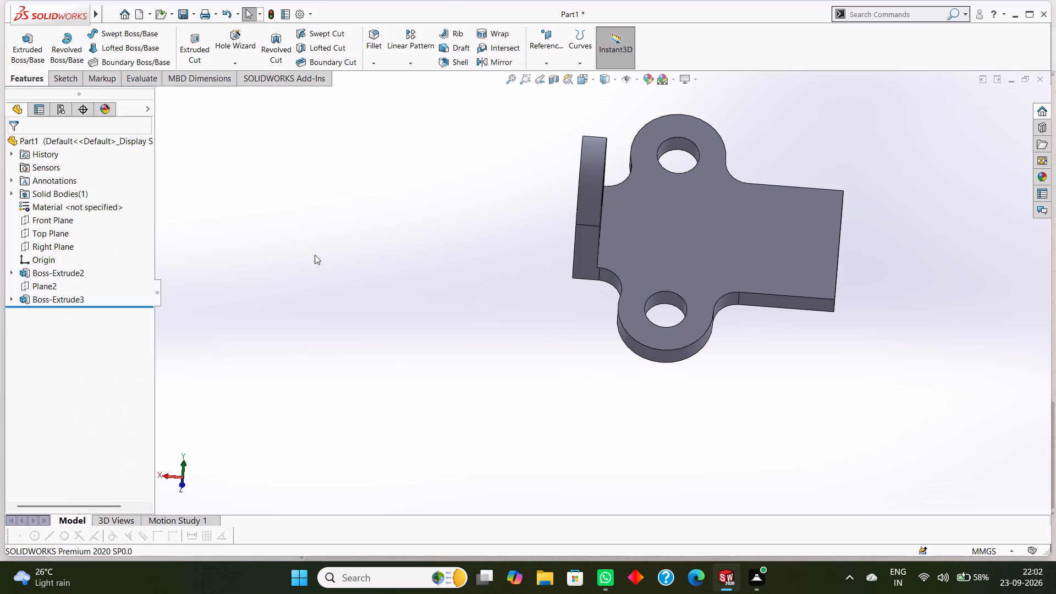
{"action": "left_click", "coordinate": [320, 255]}
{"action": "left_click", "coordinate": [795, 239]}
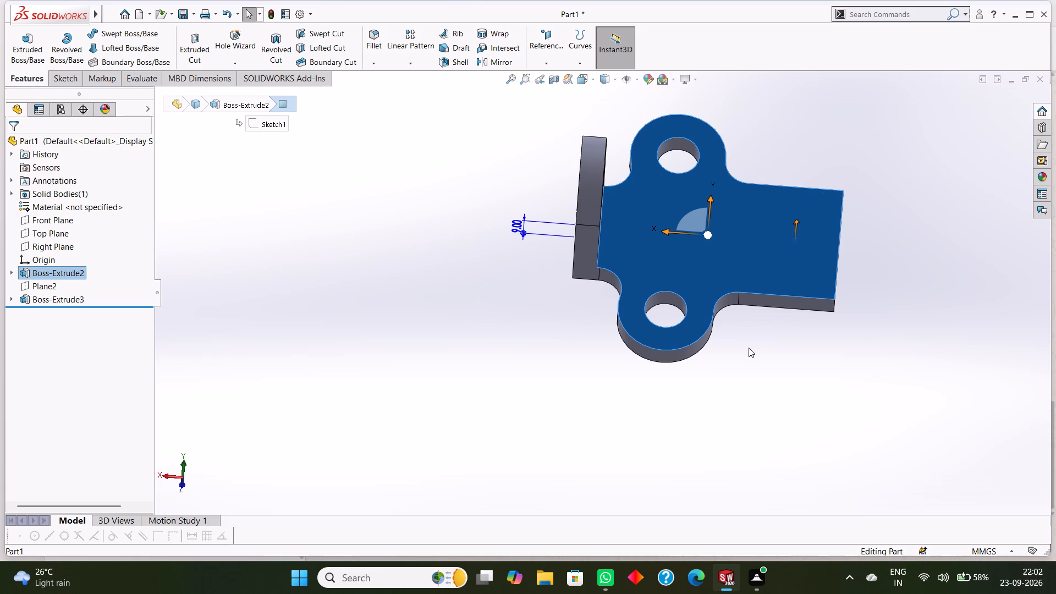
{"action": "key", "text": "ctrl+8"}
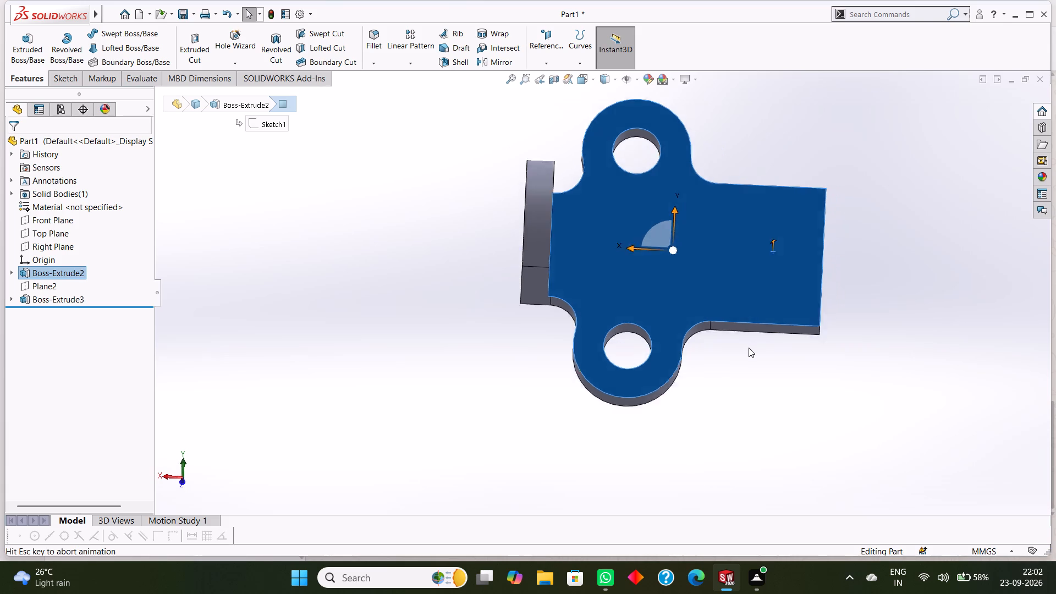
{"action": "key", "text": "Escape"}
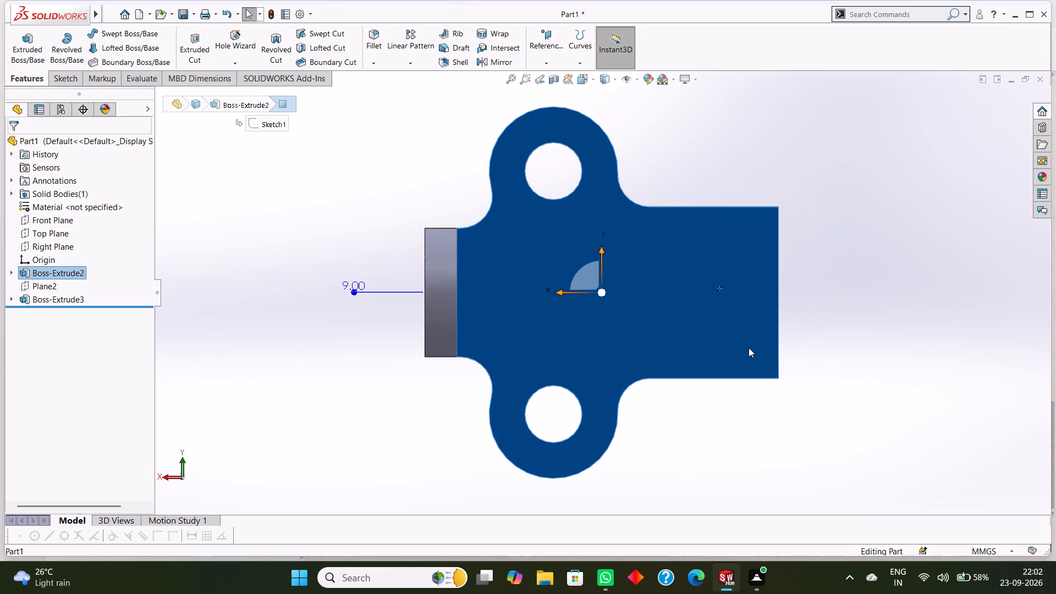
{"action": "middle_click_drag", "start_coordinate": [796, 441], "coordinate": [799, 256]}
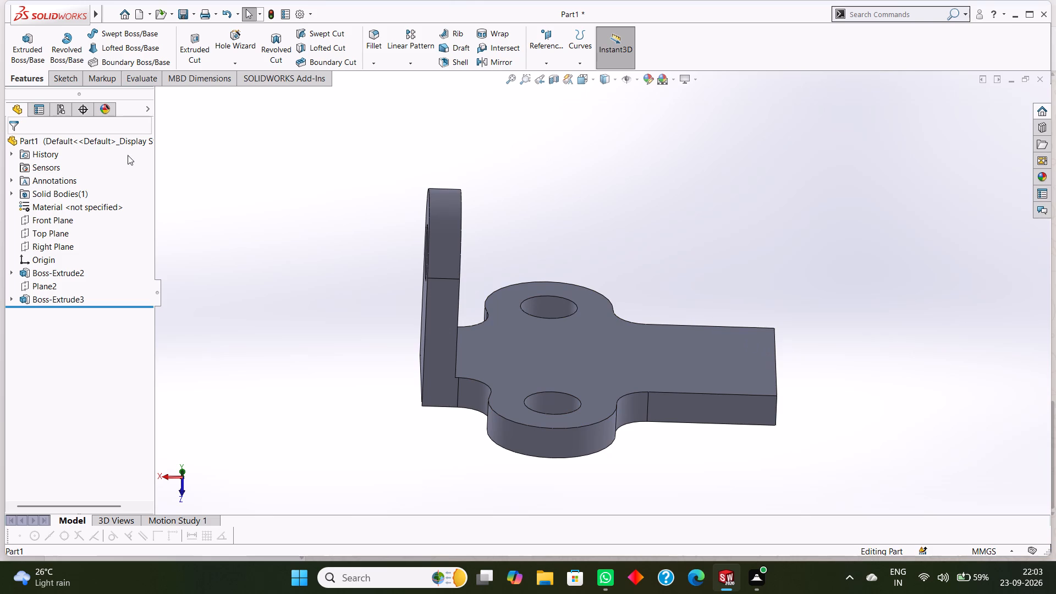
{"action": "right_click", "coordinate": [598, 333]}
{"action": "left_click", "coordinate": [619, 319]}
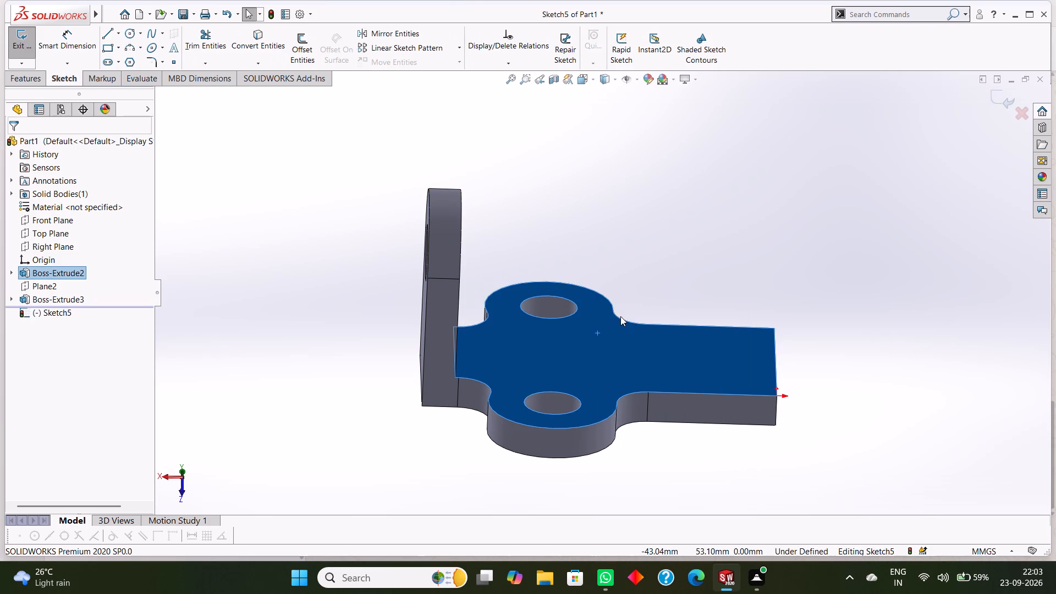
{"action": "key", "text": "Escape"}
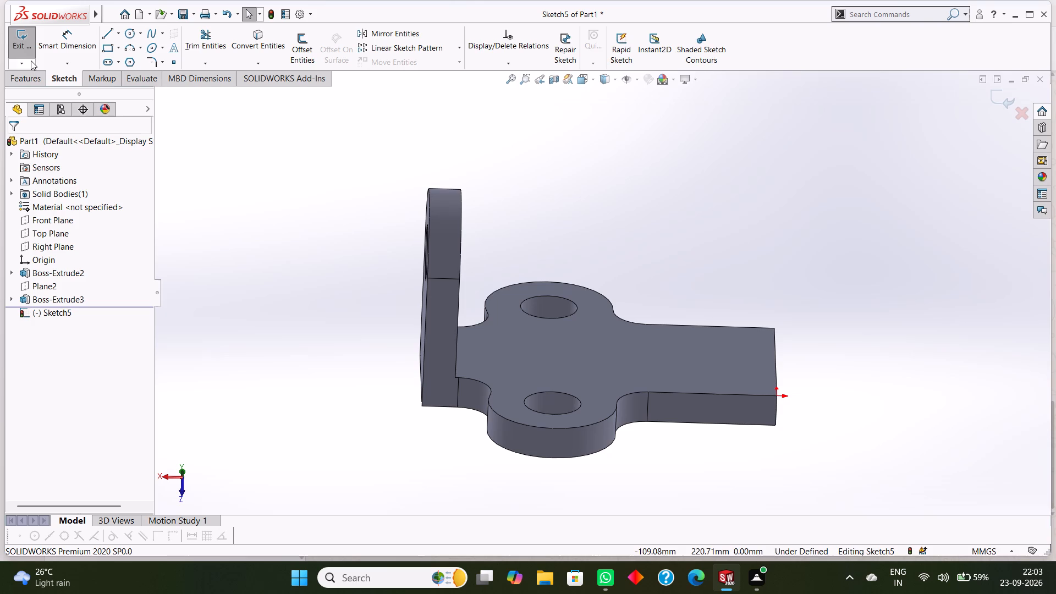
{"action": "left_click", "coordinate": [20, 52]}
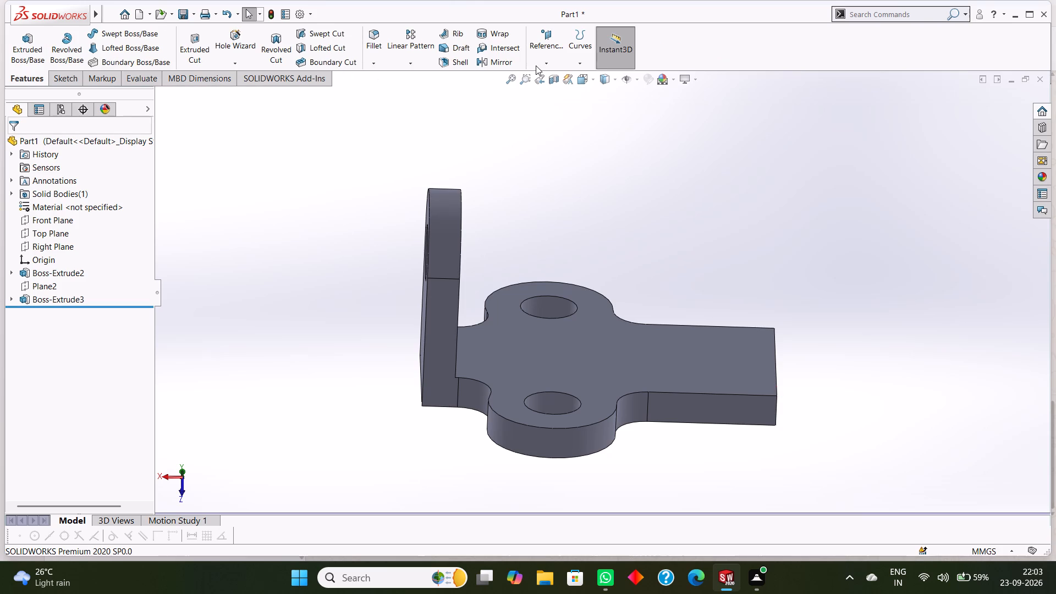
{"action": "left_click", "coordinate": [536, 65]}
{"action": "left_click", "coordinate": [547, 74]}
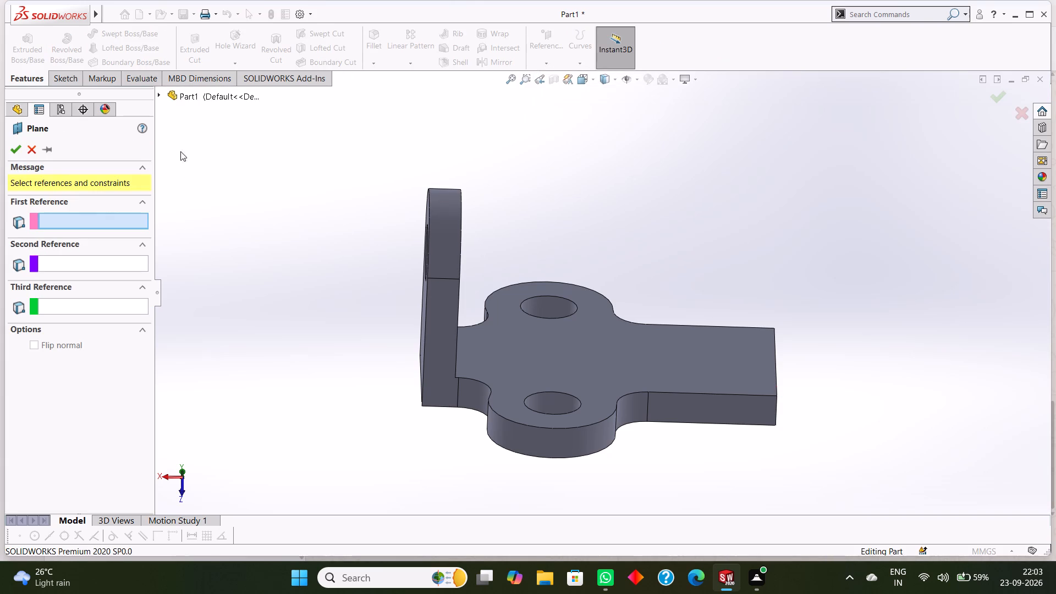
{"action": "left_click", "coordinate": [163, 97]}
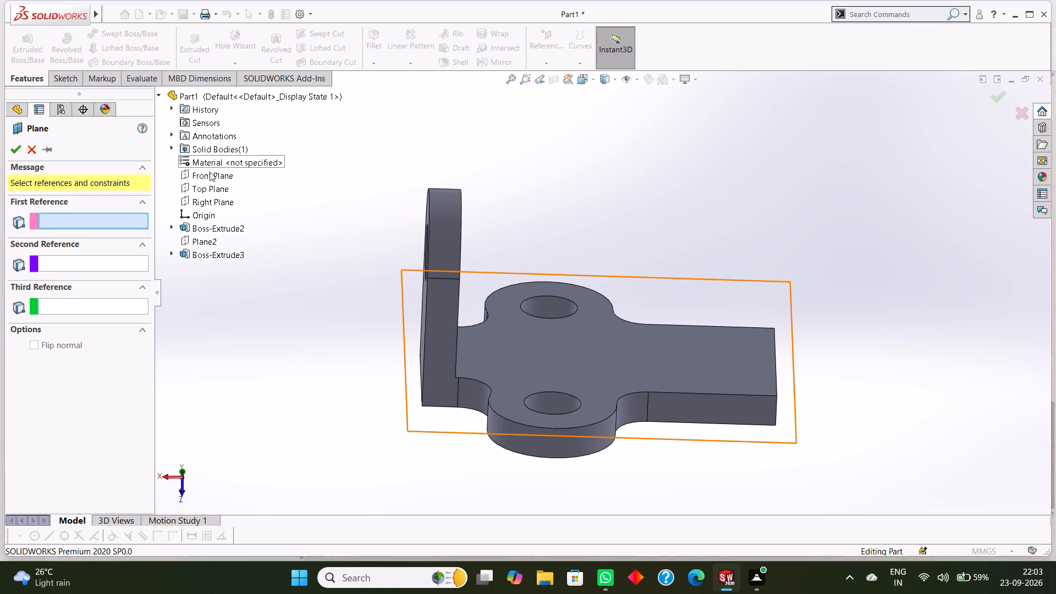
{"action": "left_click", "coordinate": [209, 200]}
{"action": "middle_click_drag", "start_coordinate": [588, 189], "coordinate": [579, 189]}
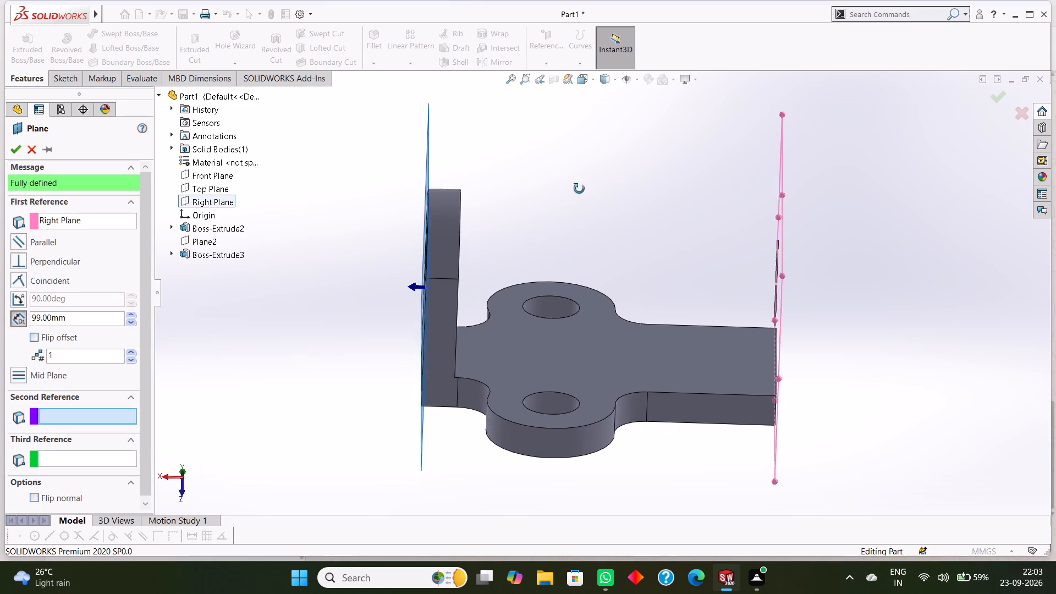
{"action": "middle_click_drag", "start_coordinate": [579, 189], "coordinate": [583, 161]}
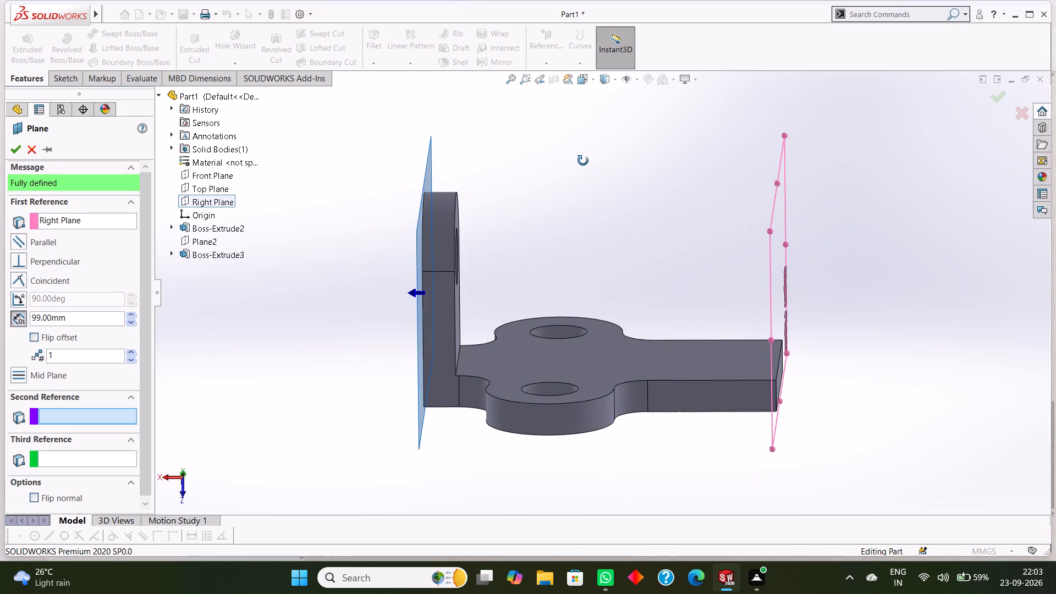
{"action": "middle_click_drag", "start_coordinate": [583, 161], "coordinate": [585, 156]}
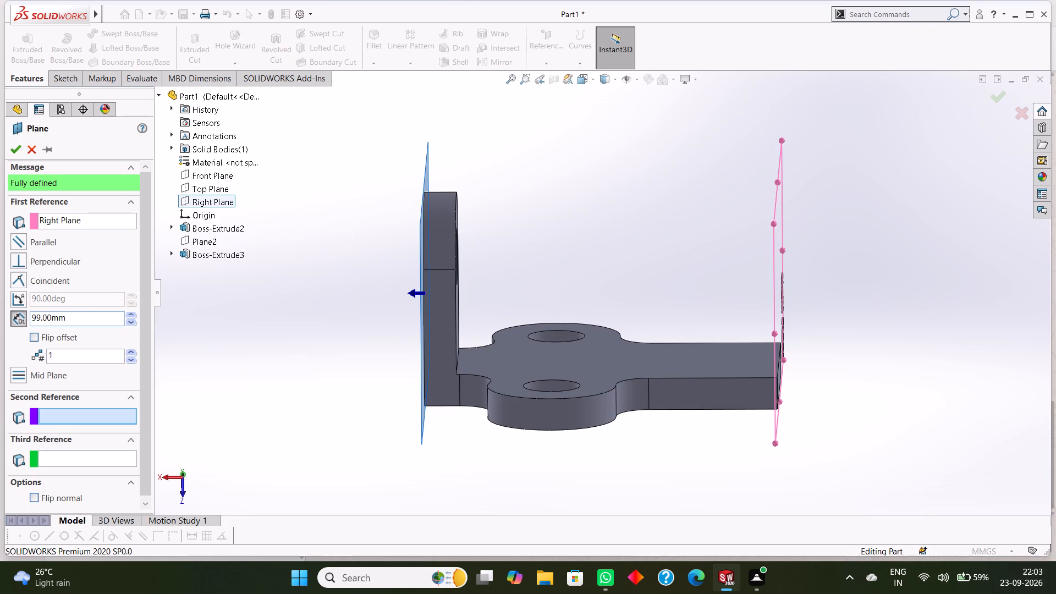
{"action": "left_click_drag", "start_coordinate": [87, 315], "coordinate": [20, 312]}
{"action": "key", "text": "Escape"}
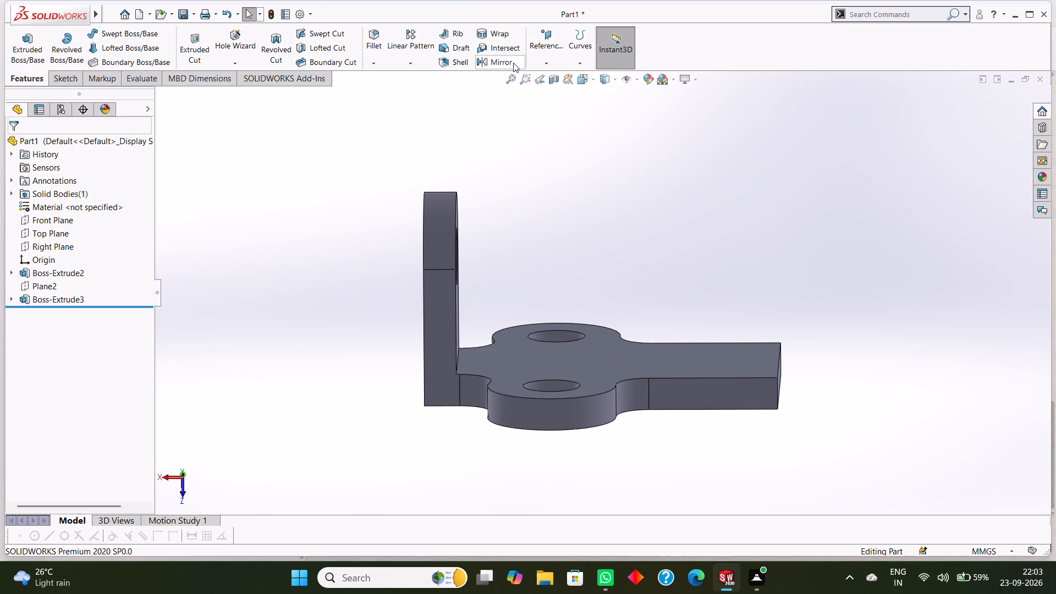
Create a reference plane parallel to the Top Plane with a 0 mm offset.
{"action": "left_click", "coordinate": [532, 64]}
{"action": "left_click", "coordinate": [541, 76]}
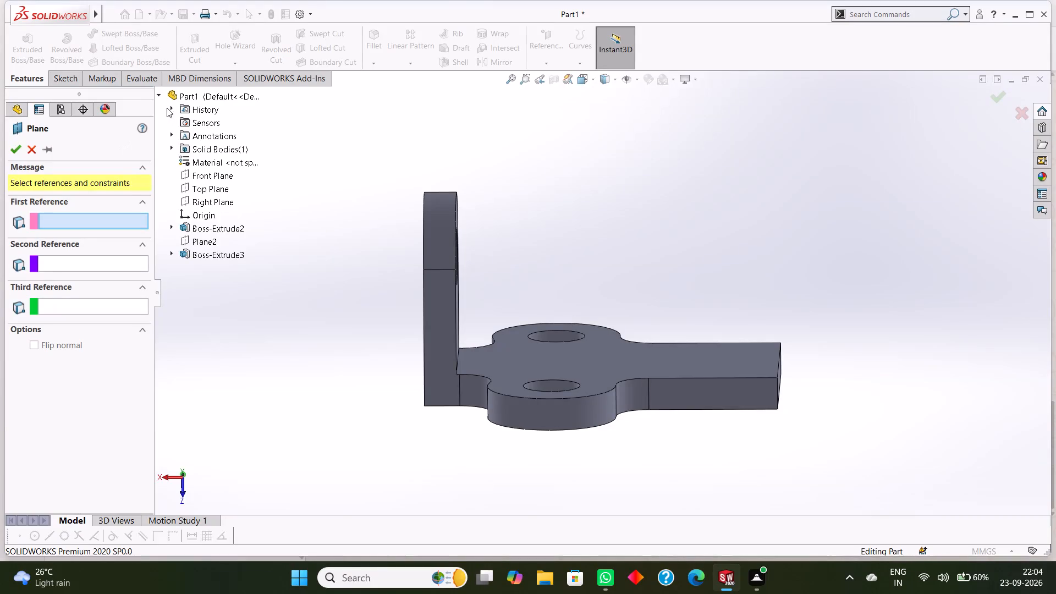
{"action": "left_click", "coordinate": [221, 185]}
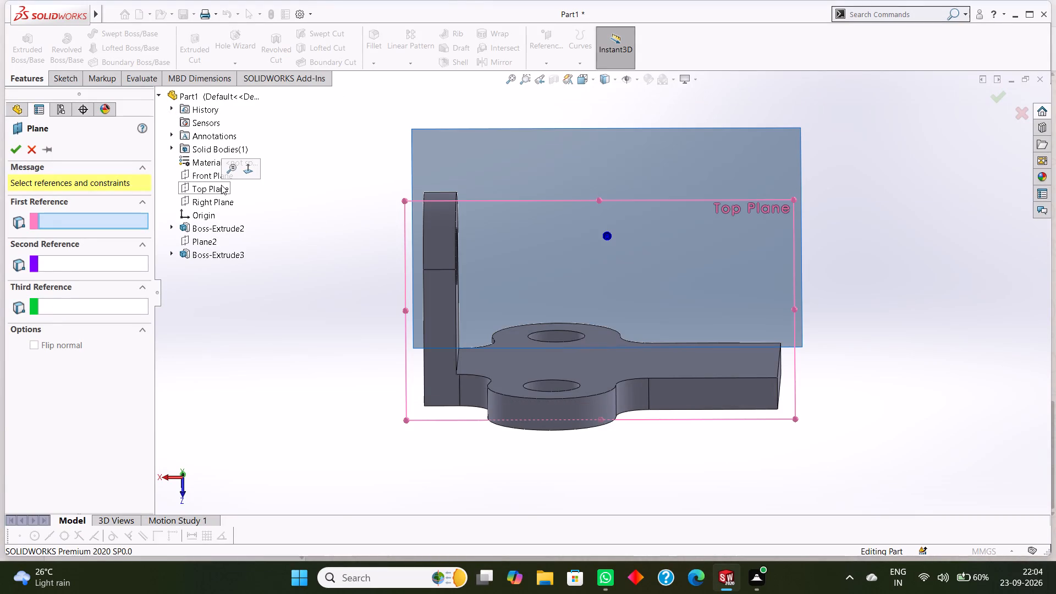
{"action": "middle_click_drag", "start_coordinate": [928, 291], "coordinate": [857, 342]}
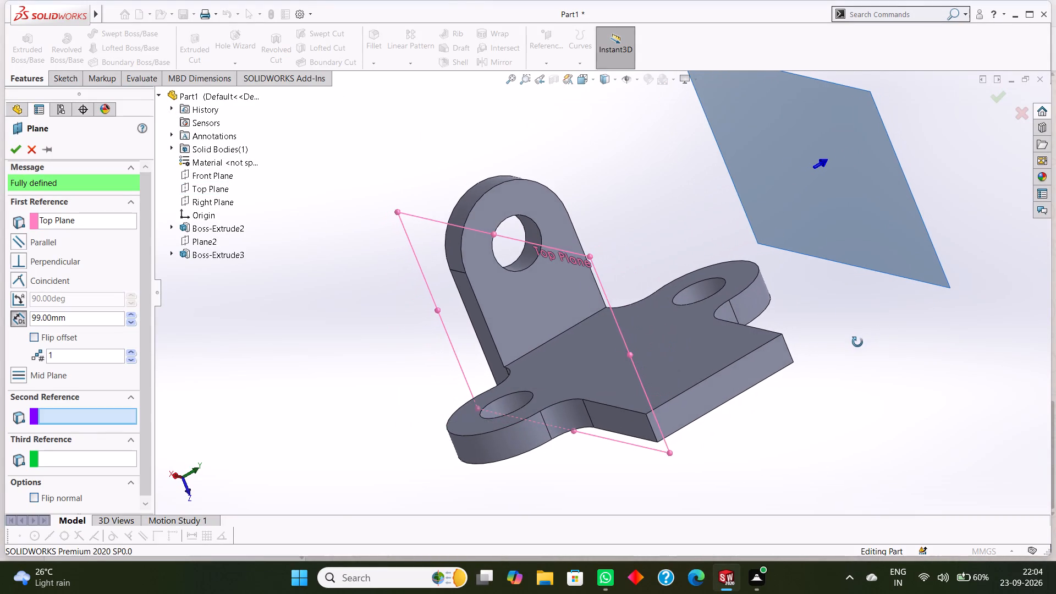
{"action": "middle_click_drag", "start_coordinate": [857, 342], "coordinate": [842, 350]}
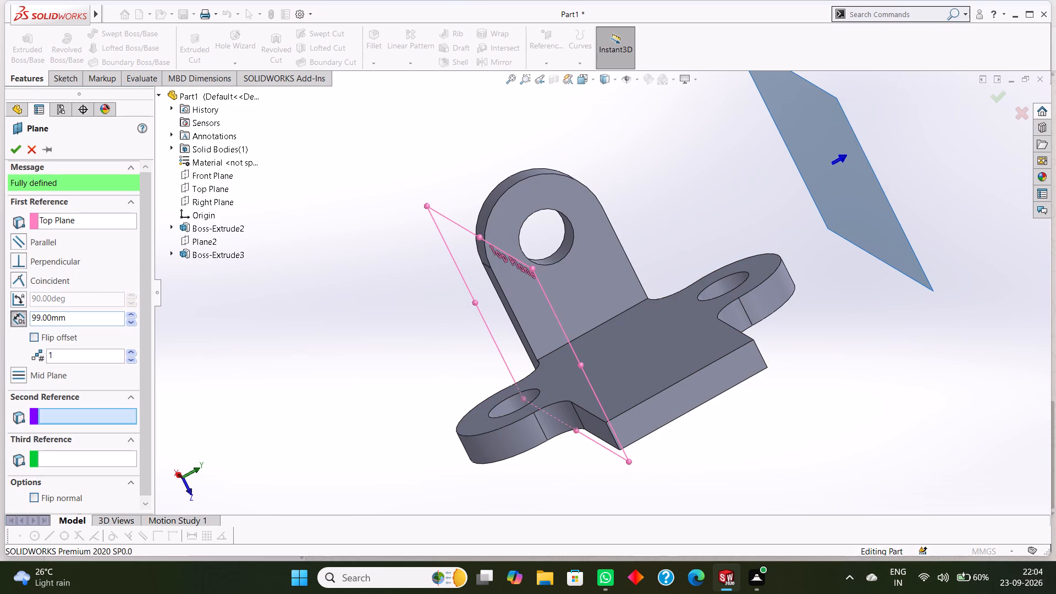
{"action": "left_click_drag", "start_coordinate": [74, 317], "coordinate": [29, 316]}
{"action": "key", "text": "0"}
{"action": "key", "text": "Return"}
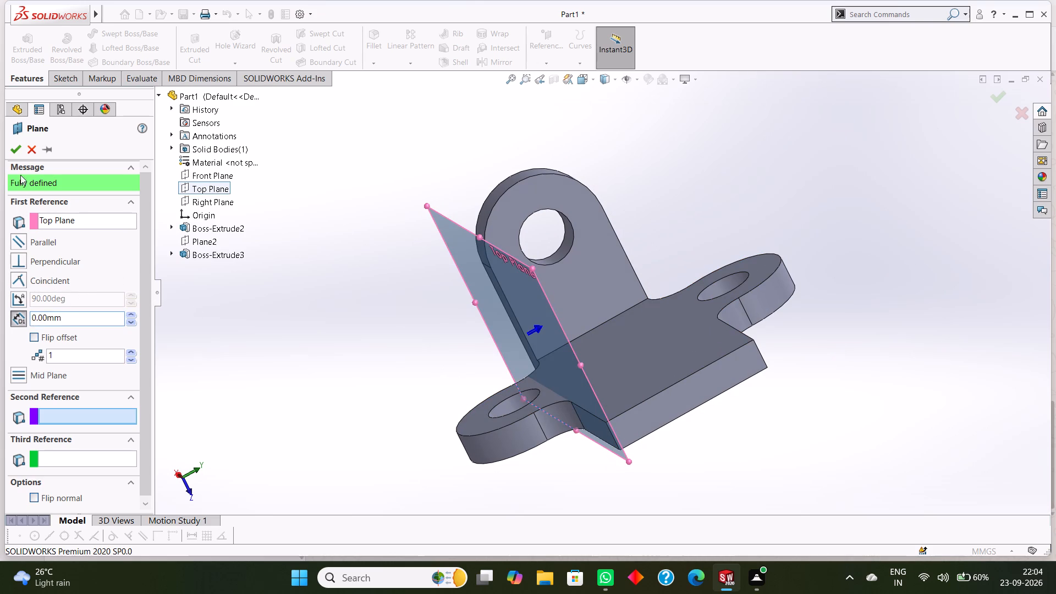
{"action": "left_click", "coordinate": [13, 148]}
Orient the view normal to the new reference plane, with the lug pointing up, and start a sketch on it.
{"action": "scroll", "coordinate": [827, 414], "scroll_direction": "down", "scroll_amount": 1}
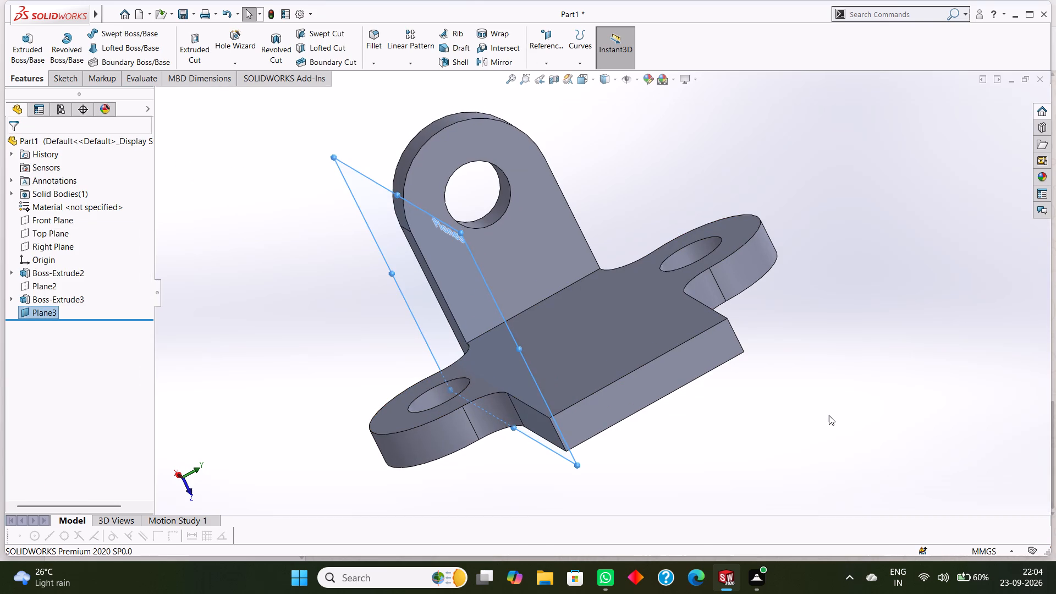
{"action": "scroll", "coordinate": [831, 415], "scroll_direction": "up", "scroll_amount": 2}
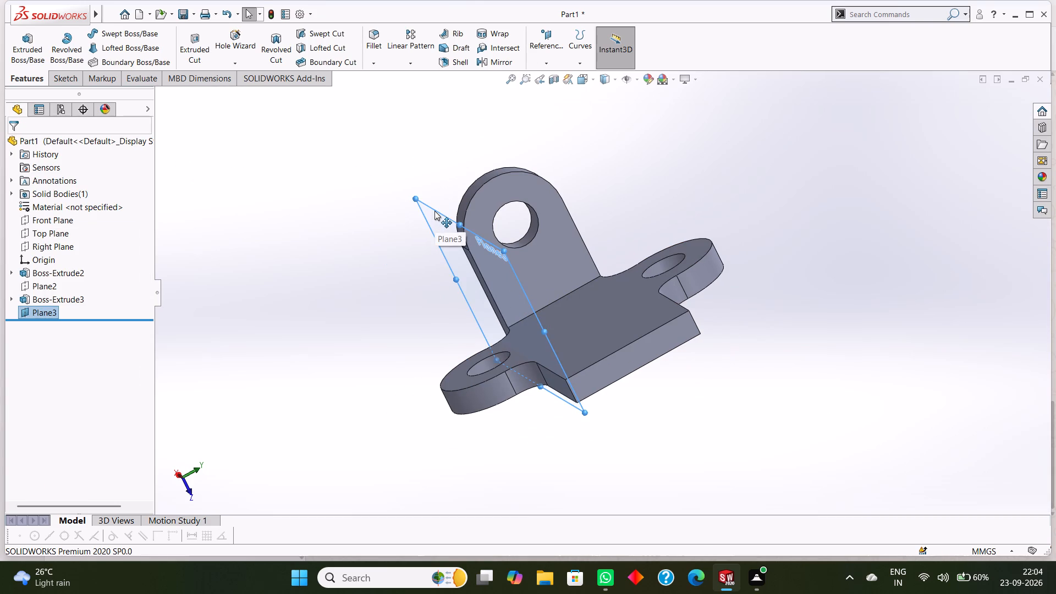
{"action": "left_click", "coordinate": [435, 210]}
{"action": "key", "text": "ctrl+8"}
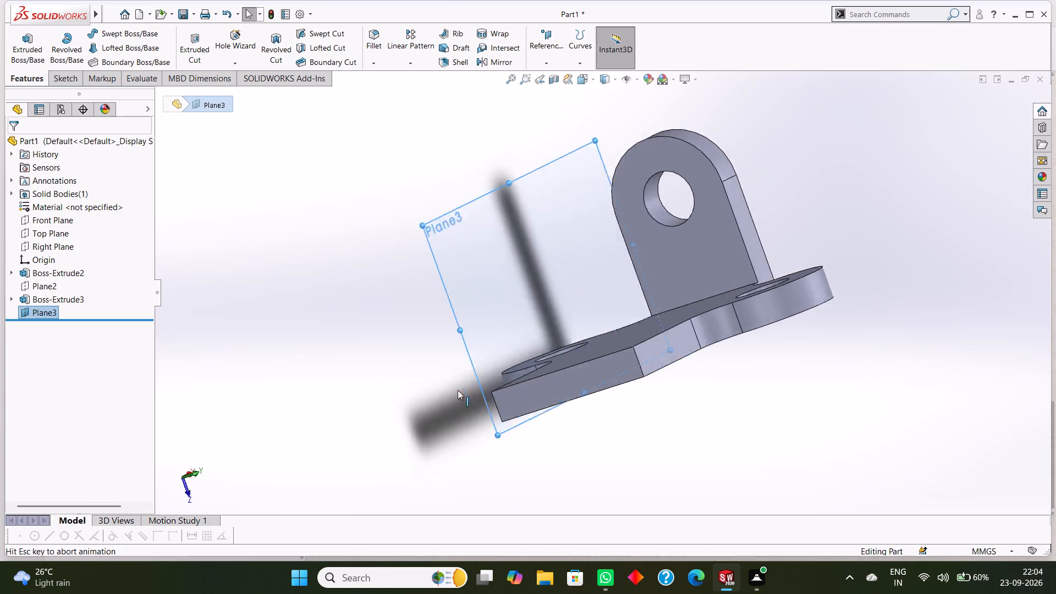
{"action": "left_click", "coordinate": [540, 154]}
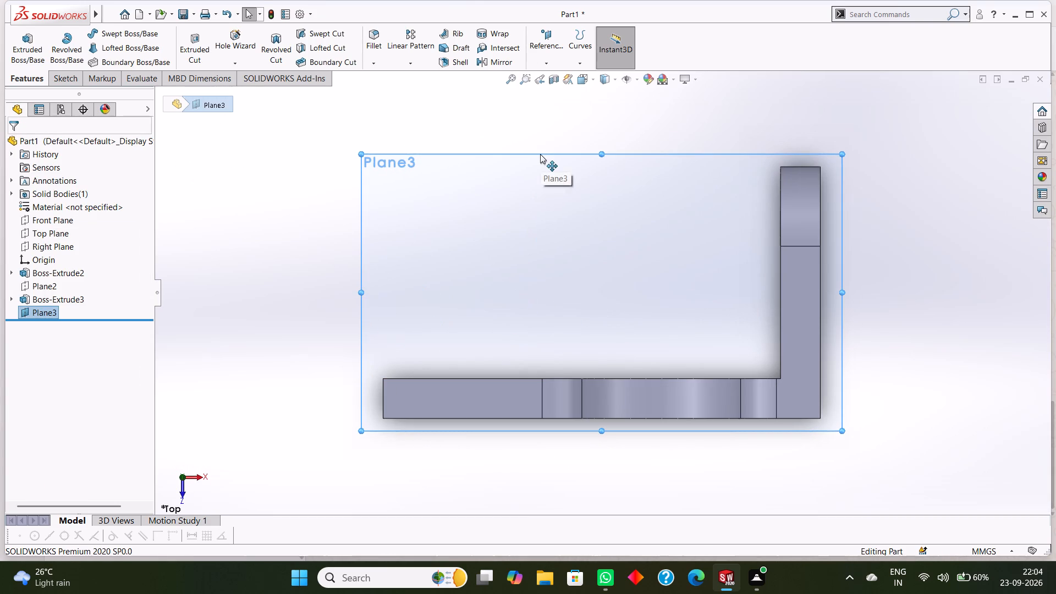
{"action": "key", "text": "ctrl+8"}
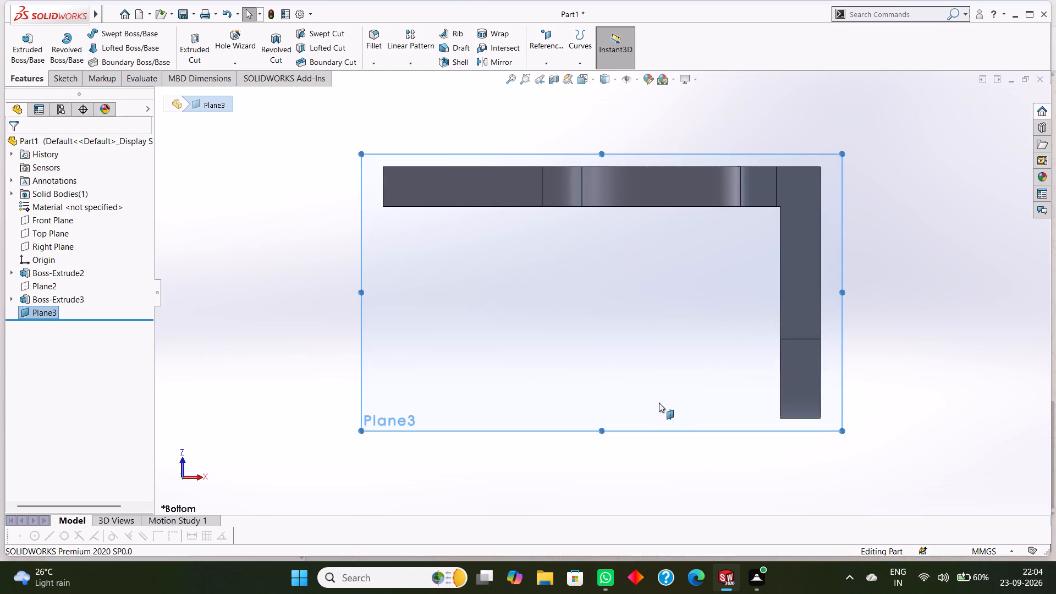
{"action": "left_click", "coordinate": [675, 430]}
{"action": "key", "text": "ctrl+8"}
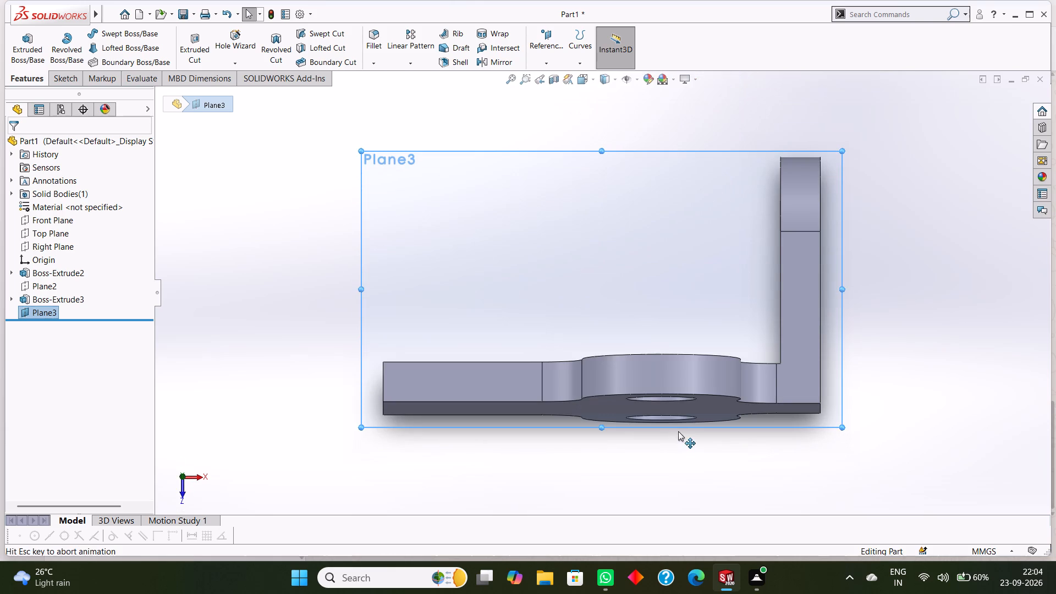
{"action": "middle_click_drag", "start_coordinate": [646, 462], "coordinate": [648, 519]}
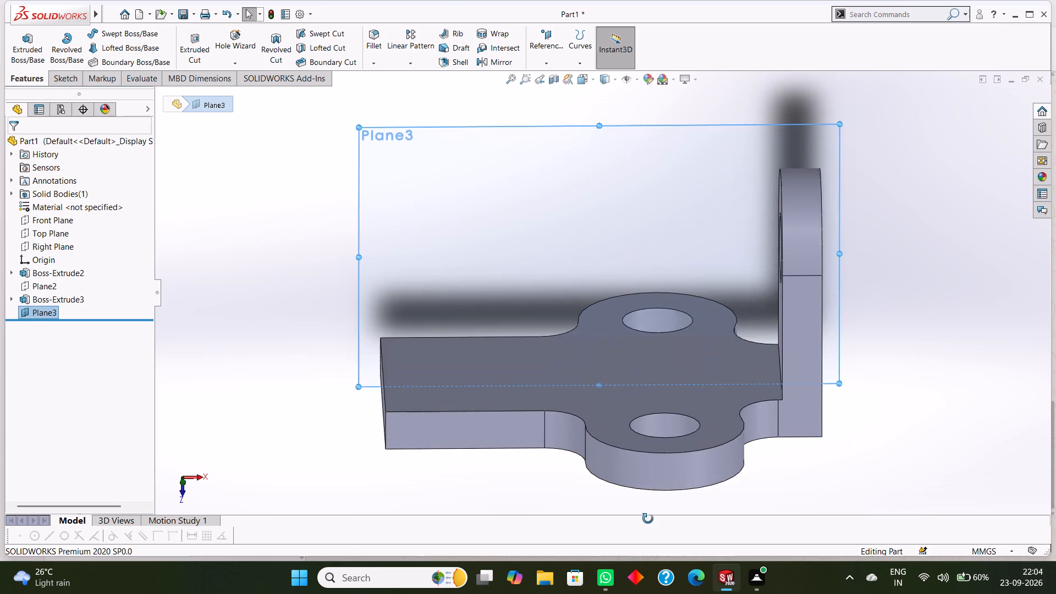
{"action": "middle_click_drag", "start_coordinate": [648, 519], "coordinate": [651, 510]}
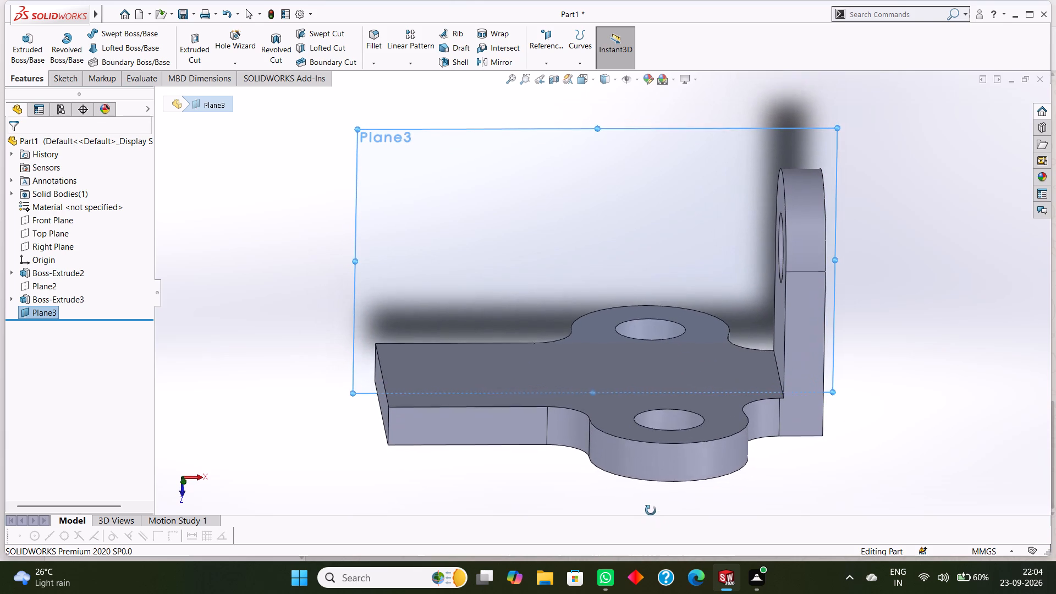
{"action": "middle_click_drag", "start_coordinate": [651, 510], "coordinate": [651, 508]}
{"action": "scroll", "coordinate": [651, 507], "scroll_direction": "up", "scroll_amount": 2}
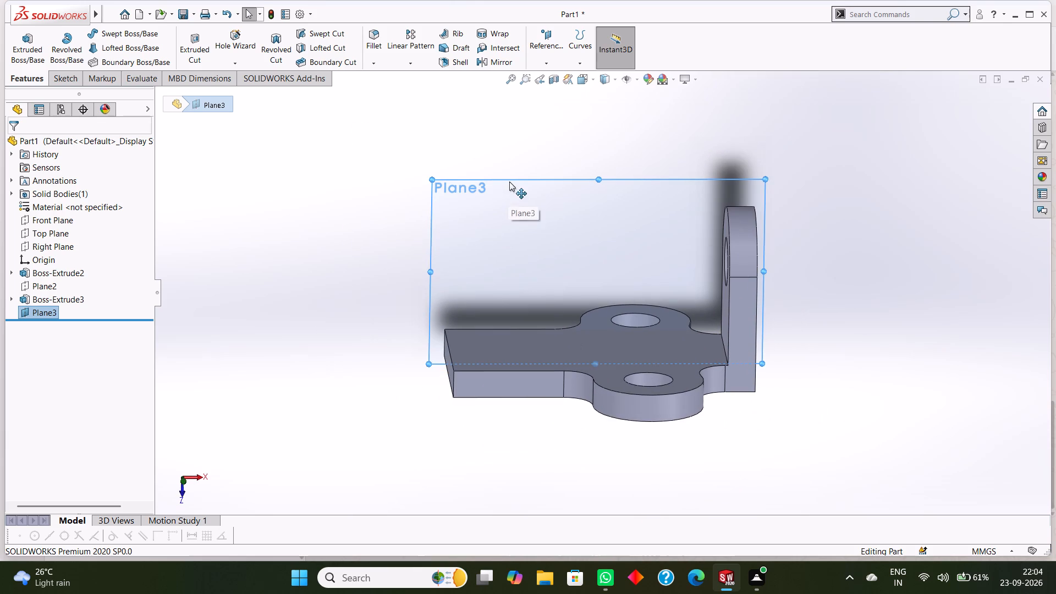
{"action": "left_click", "coordinate": [509, 180]}
{"action": "key", "text": "ctrl+8"}
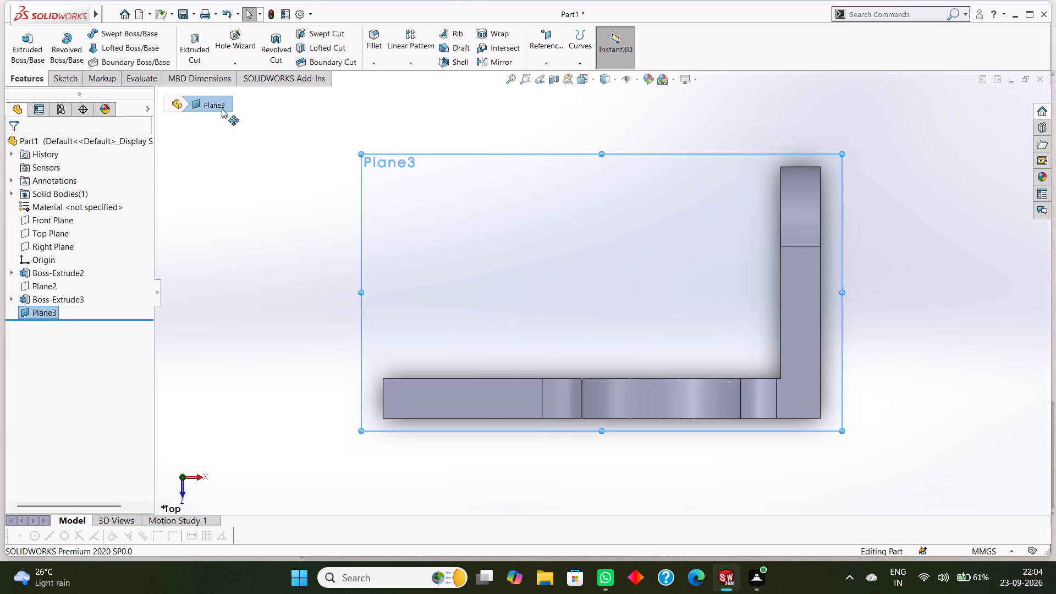
{"action": "right_click", "coordinate": [445, 193]}
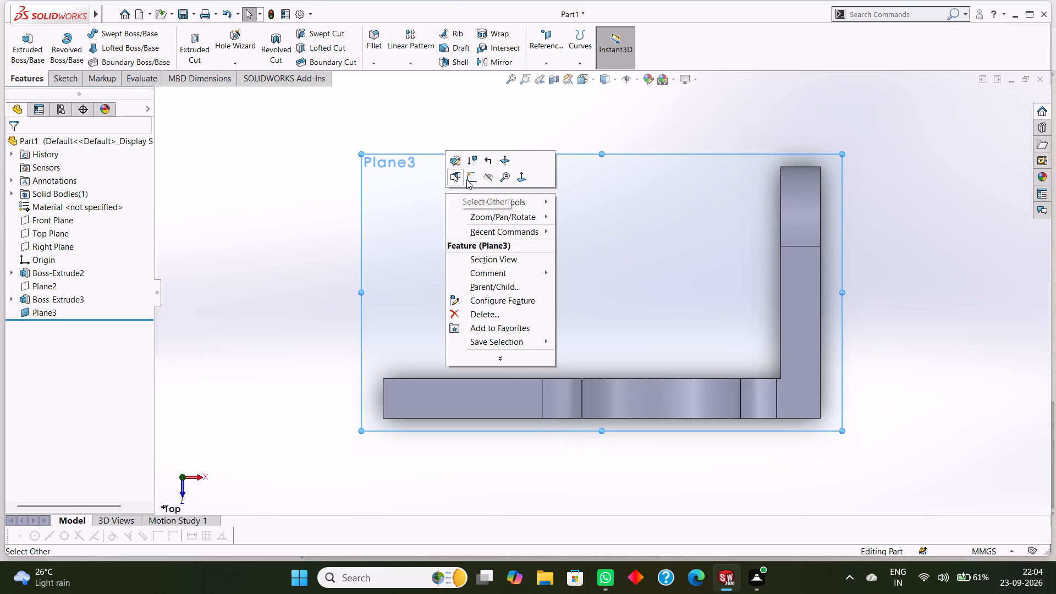
{"action": "left_click", "coordinate": [466, 179]}
Sketch two concentric circles above the base plate's free end, about 9 mm and 20 mm in diameter.
{"action": "left_click", "coordinate": [132, 37]}
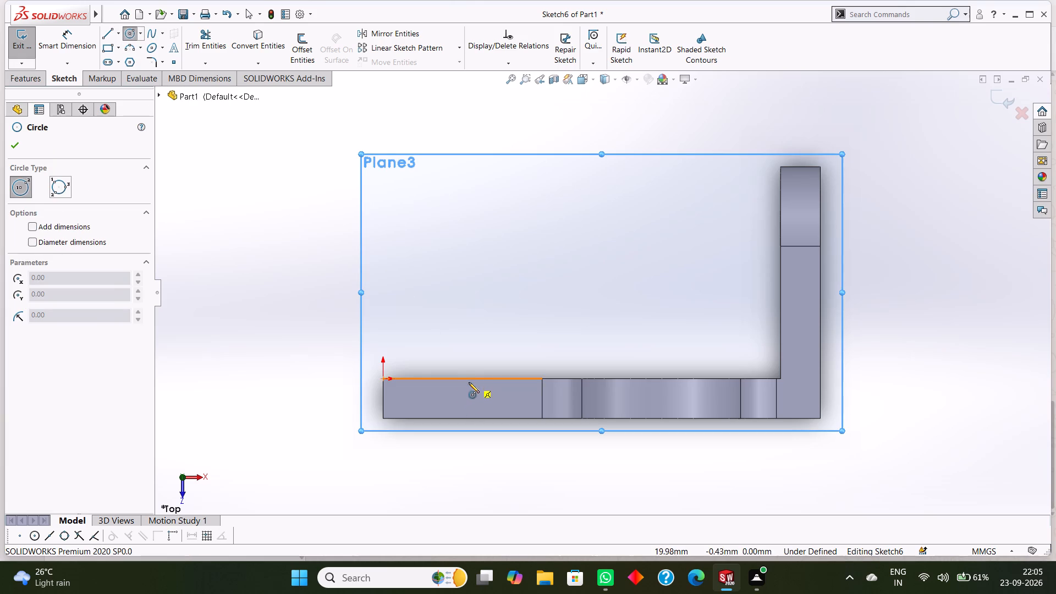
{"action": "left_click", "coordinate": [462, 281]}
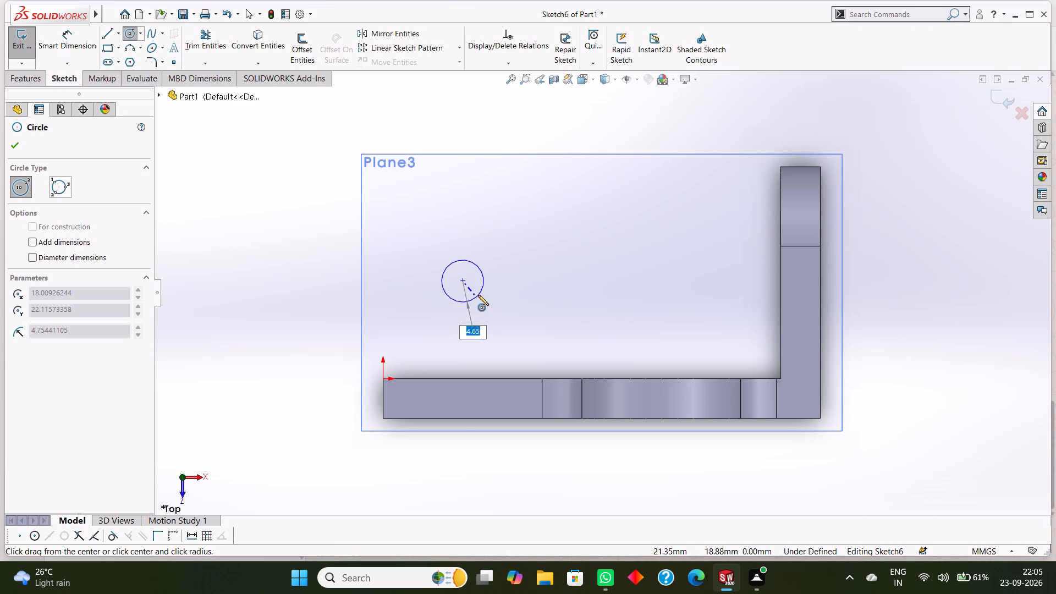
{"action": "left_click", "coordinate": [480, 291]}
{"action": "left_click", "coordinate": [464, 280]}
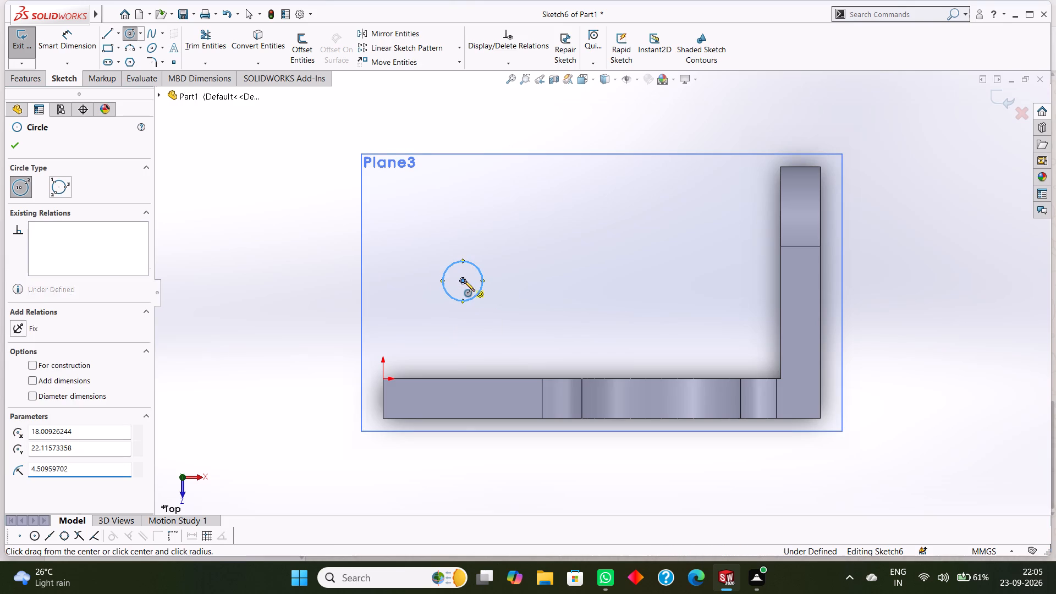
{"action": "left_click", "coordinate": [505, 291]}
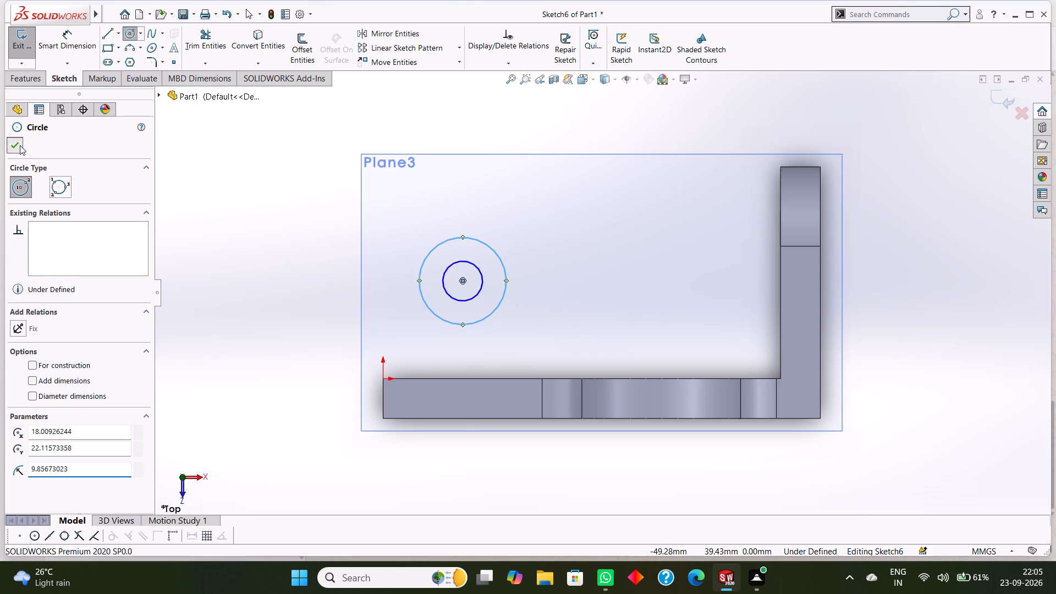
{"action": "left_click", "coordinate": [20, 145]}
Dimension the distance from the base plate's upper edge to the circles' centre as 30 mm.
{"action": "left_click", "coordinate": [71, 44]}
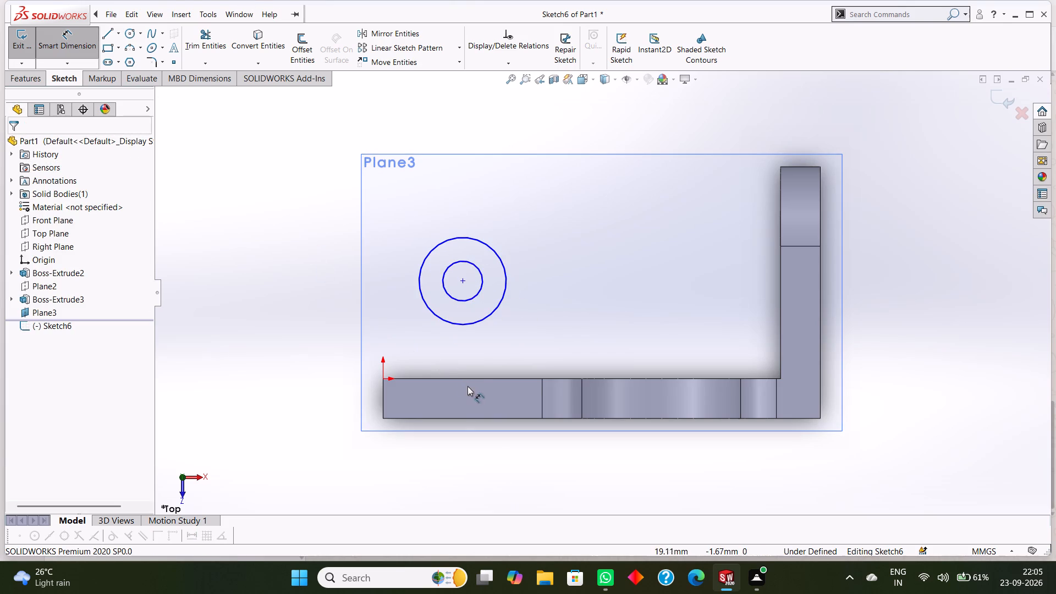
{"action": "left_click", "coordinate": [472, 378]}
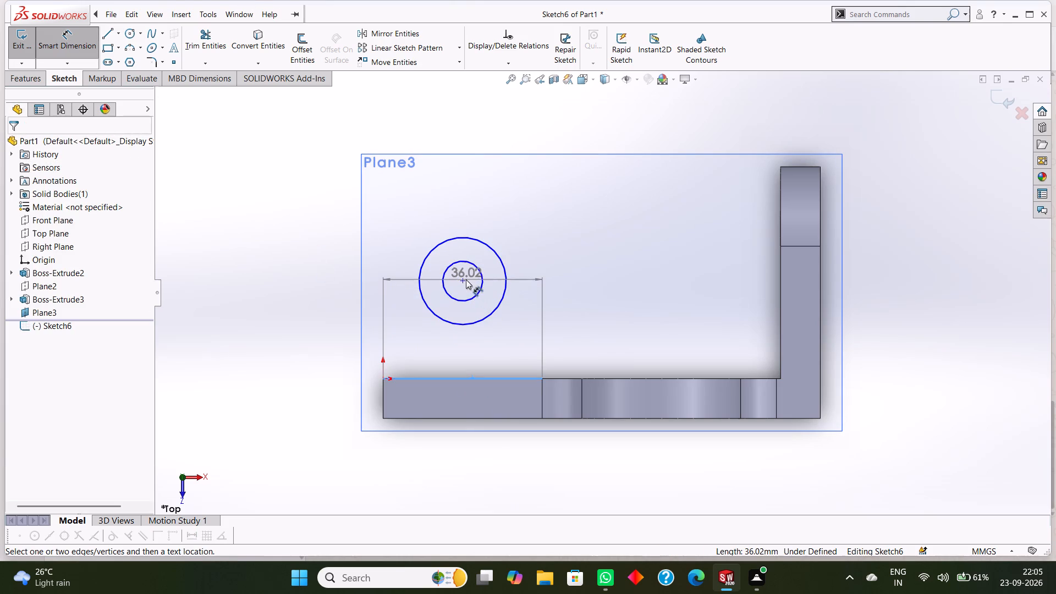
{"action": "left_click", "coordinate": [461, 280]}
{"action": "left_click", "coordinate": [545, 281]}
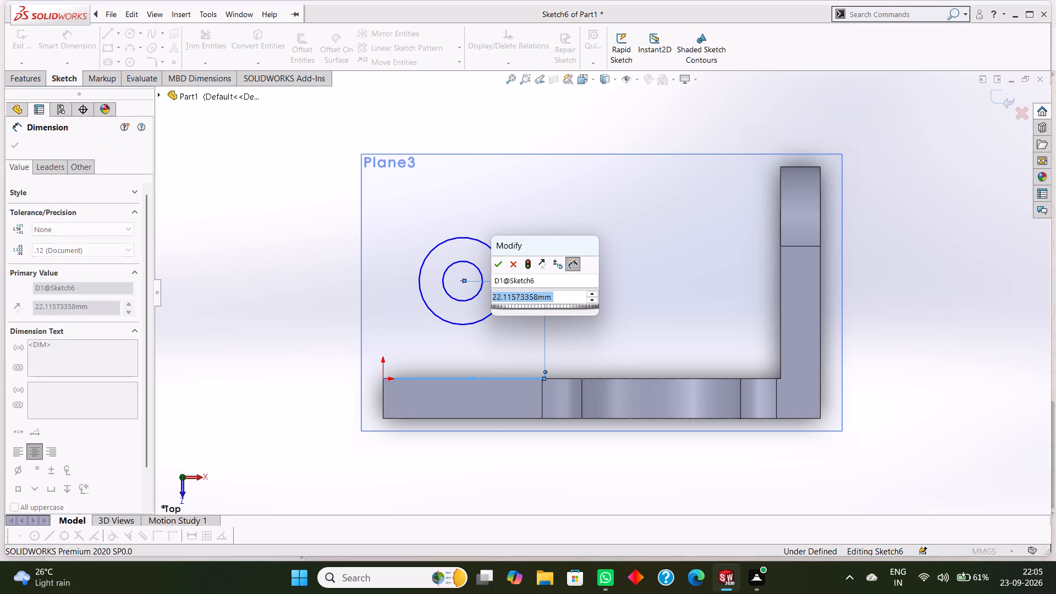
{"action": "type", "text": "30"}
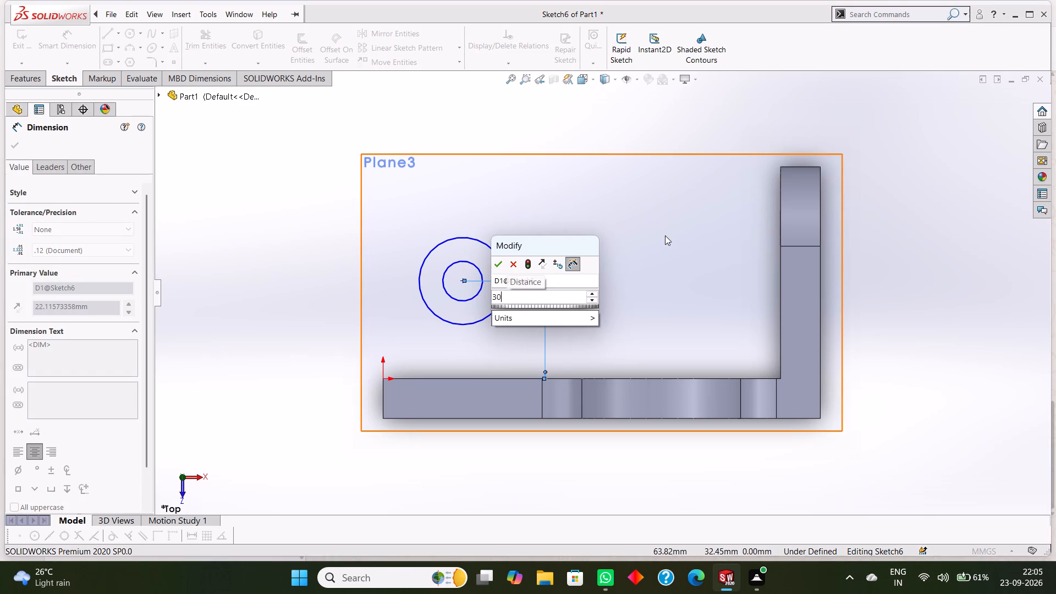
{"action": "key", "text": "Return"}
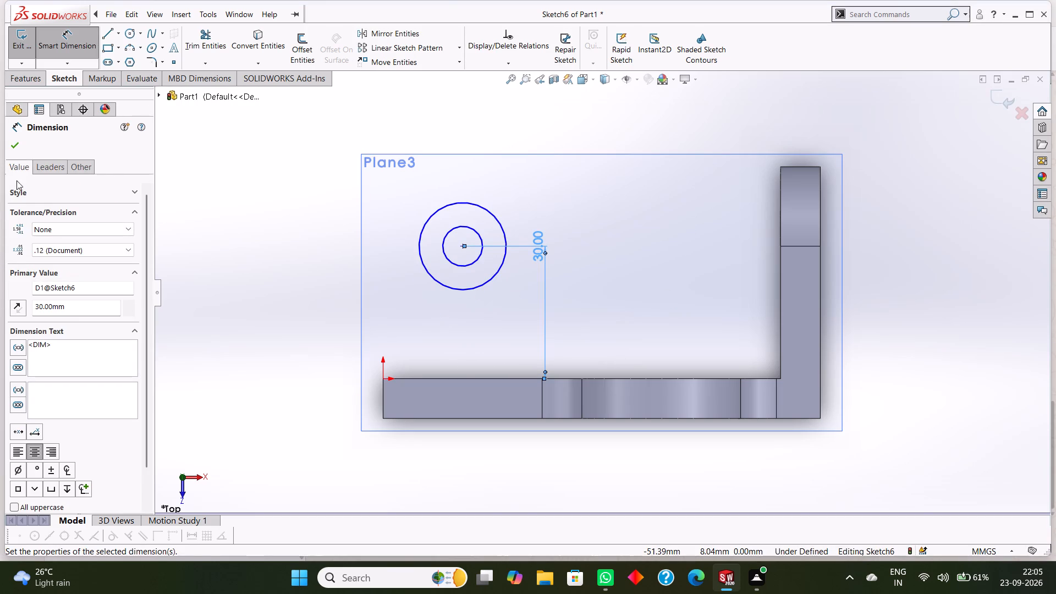
{"action": "left_click", "coordinate": [21, 147]}
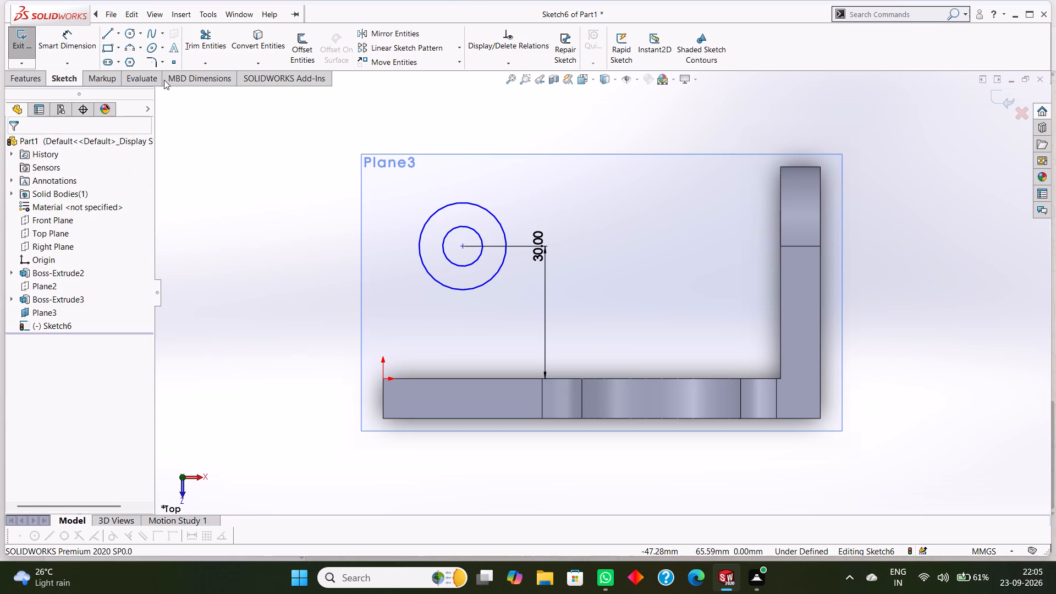
Dimension the outer circle's diameter as 32 mm.
{"action": "left_click", "coordinate": [79, 36]}
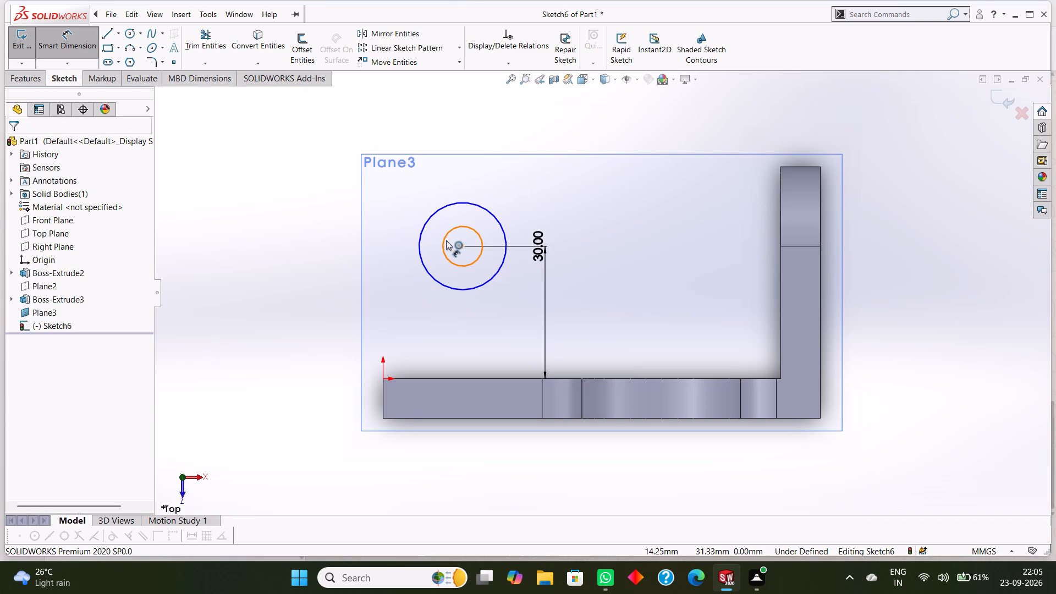
{"action": "left_click", "coordinate": [446, 240]}
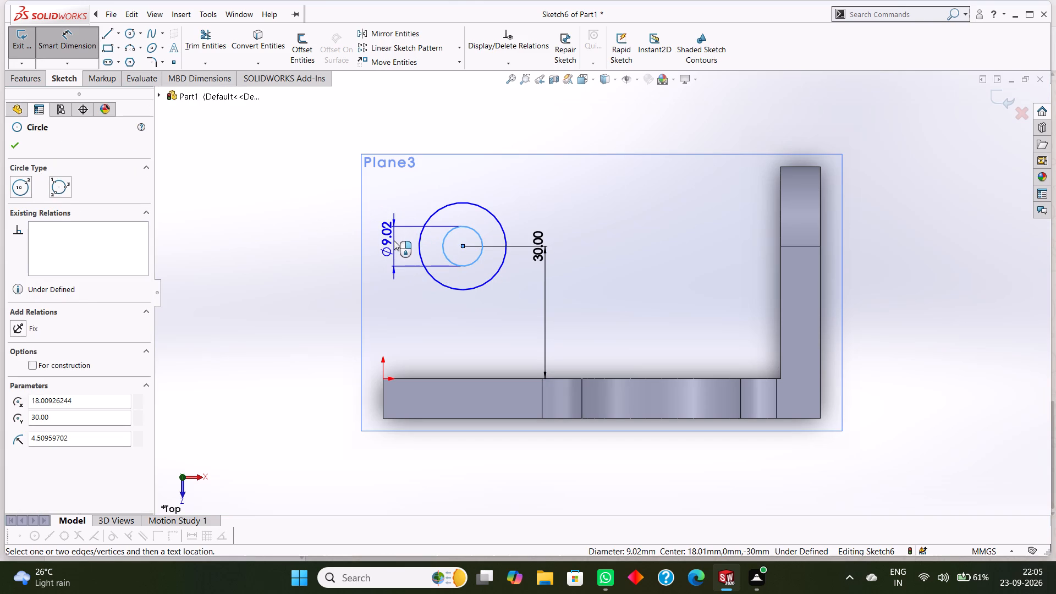
{"action": "key", "text": "Escape"}
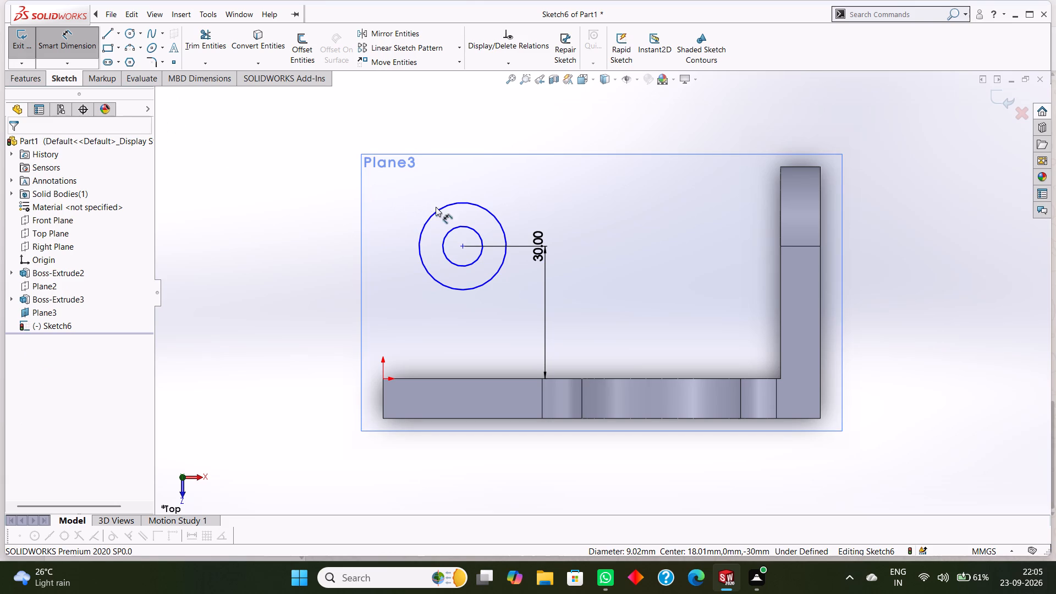
{"action": "left_click", "coordinate": [440, 210]}
{"action": "left_click", "coordinate": [405, 188]}
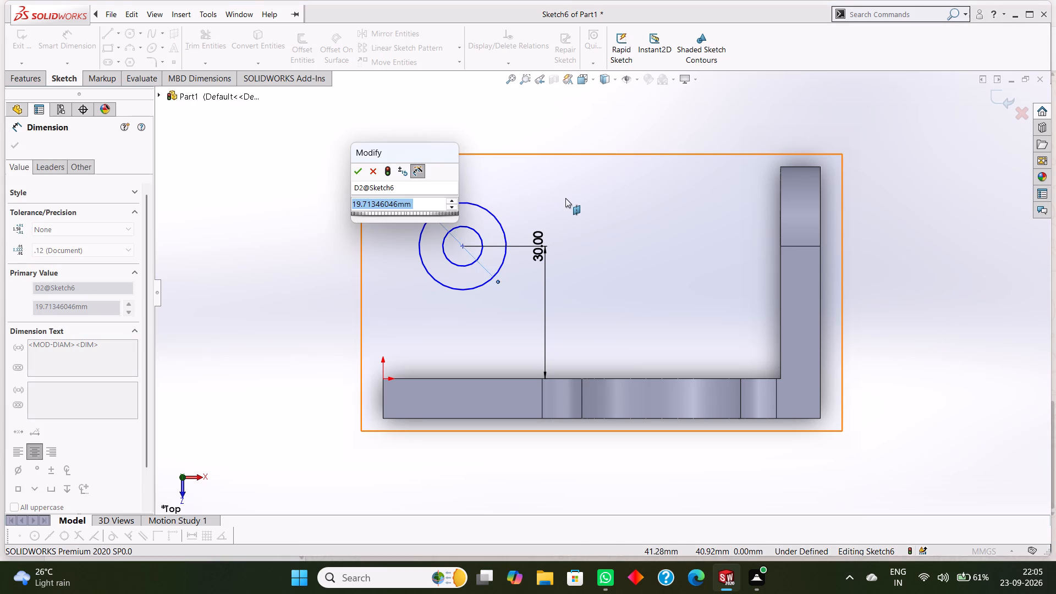
{"action": "type", "text": "32"}
{"action": "key", "text": "Return"}
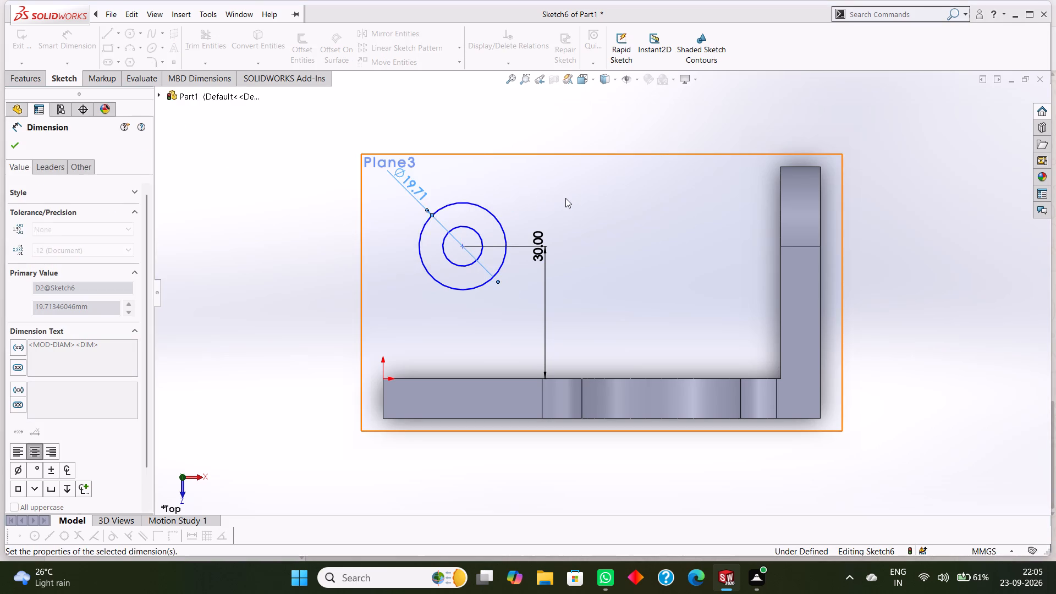
Dimension the inner circle's diameter as 16 mm.
{"action": "left_click", "coordinate": [469, 225]}
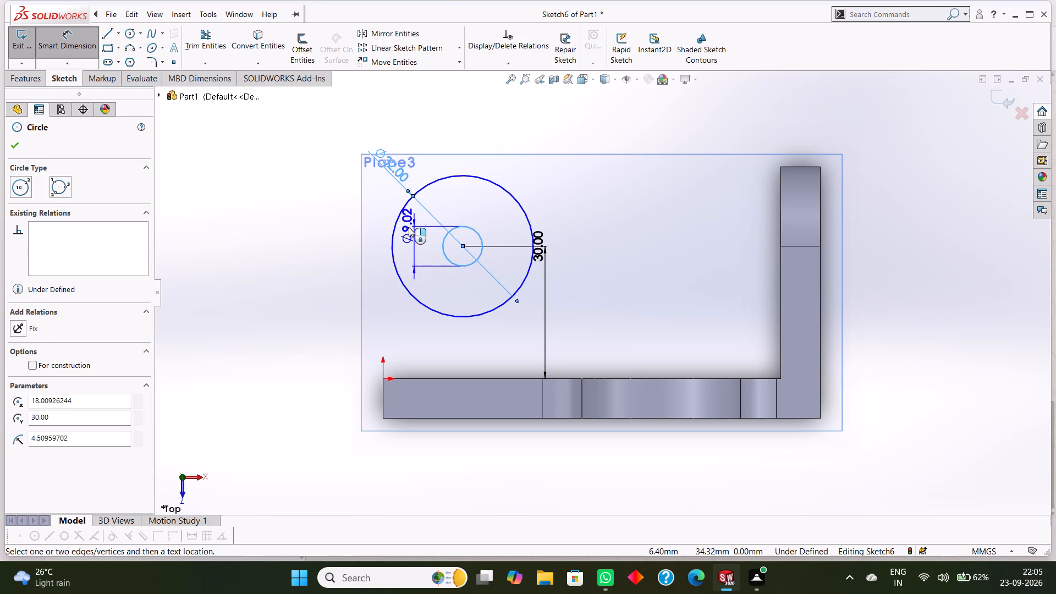
{"action": "left_click", "coordinate": [377, 216]}
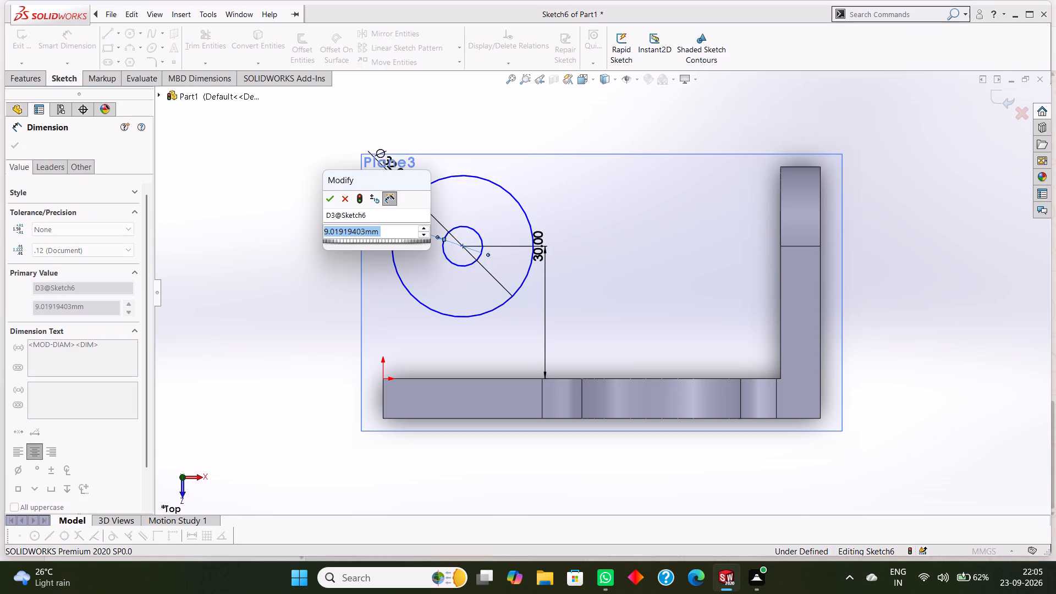
{"action": "key", "text": "BackSpace"}
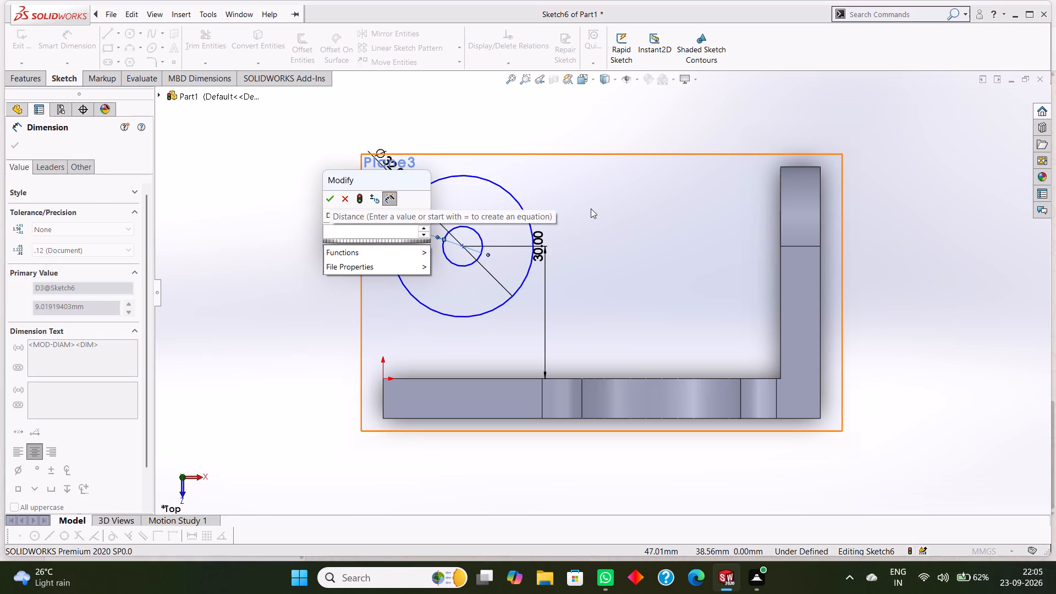
{"action": "type", "text": "16"}
{"action": "key", "text": "Return"}
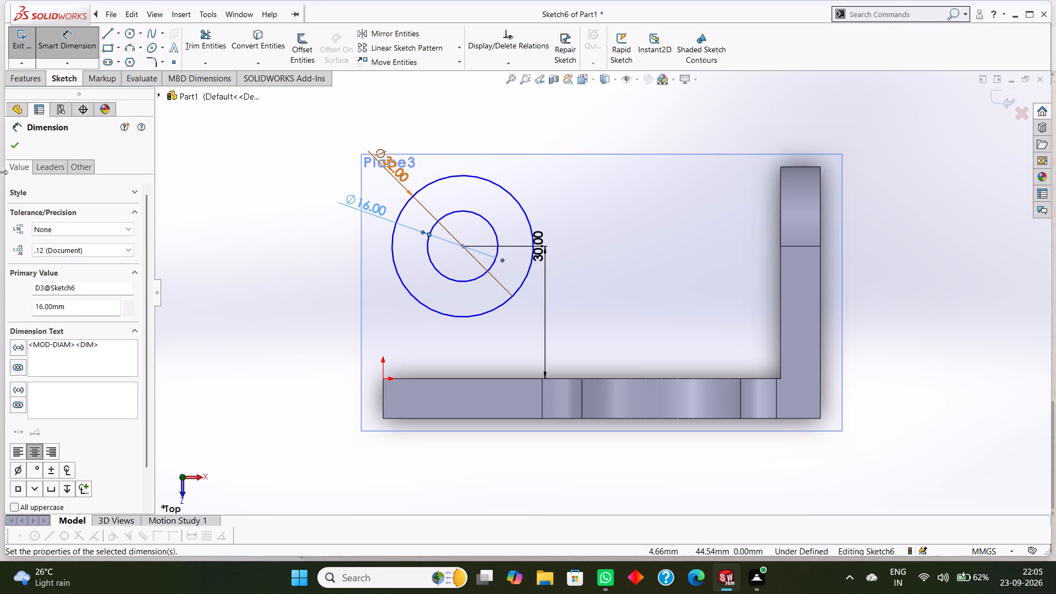
{"action": "left_click", "coordinate": [19, 149]}
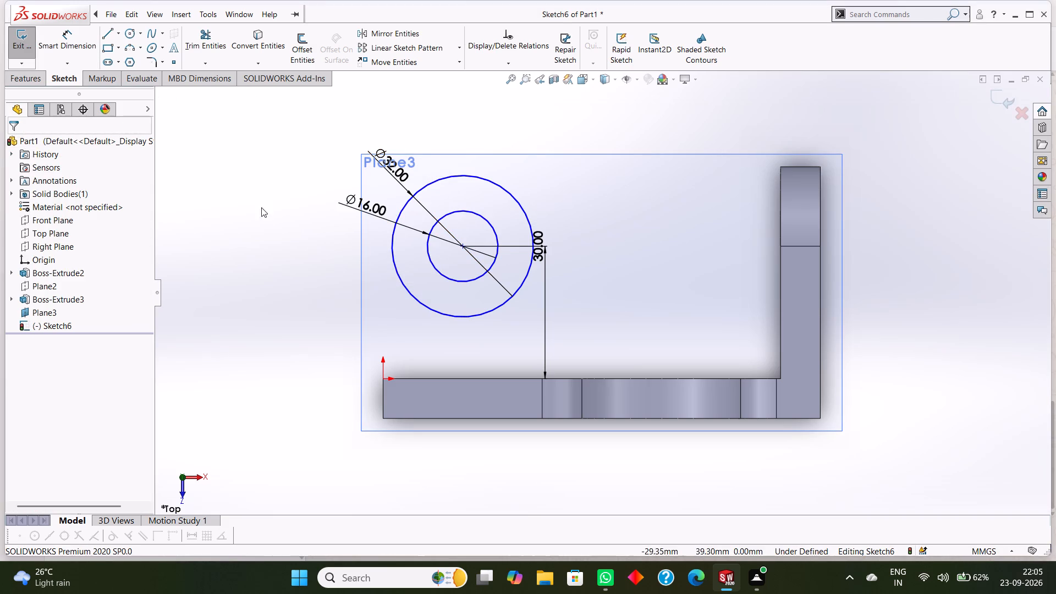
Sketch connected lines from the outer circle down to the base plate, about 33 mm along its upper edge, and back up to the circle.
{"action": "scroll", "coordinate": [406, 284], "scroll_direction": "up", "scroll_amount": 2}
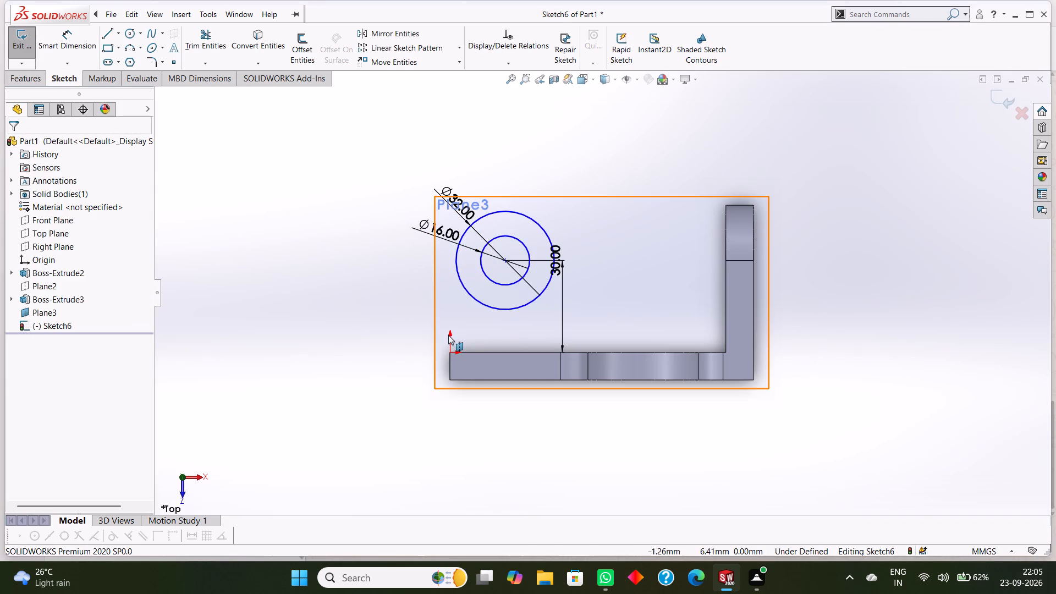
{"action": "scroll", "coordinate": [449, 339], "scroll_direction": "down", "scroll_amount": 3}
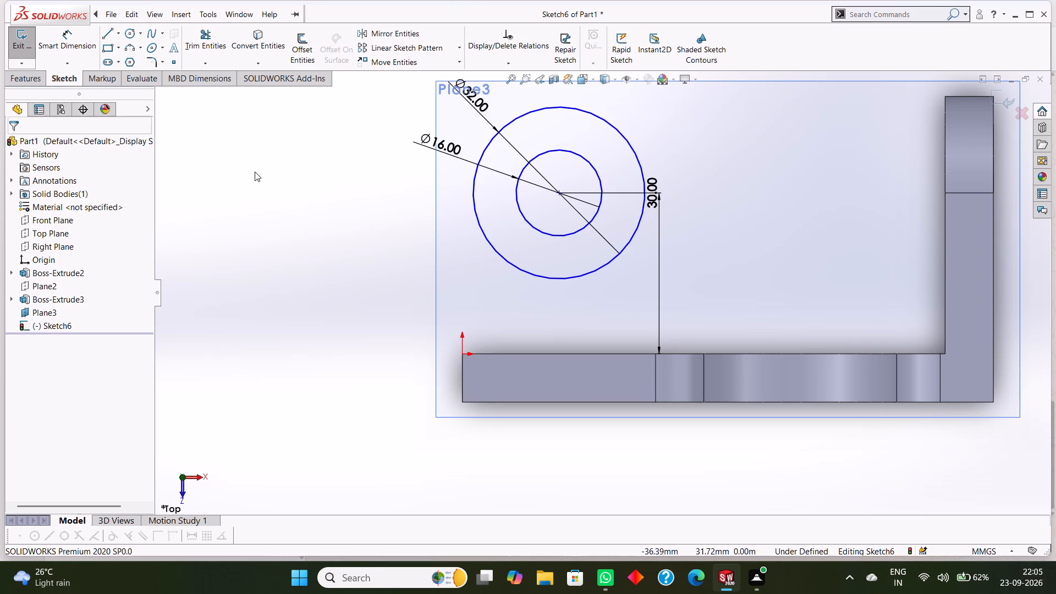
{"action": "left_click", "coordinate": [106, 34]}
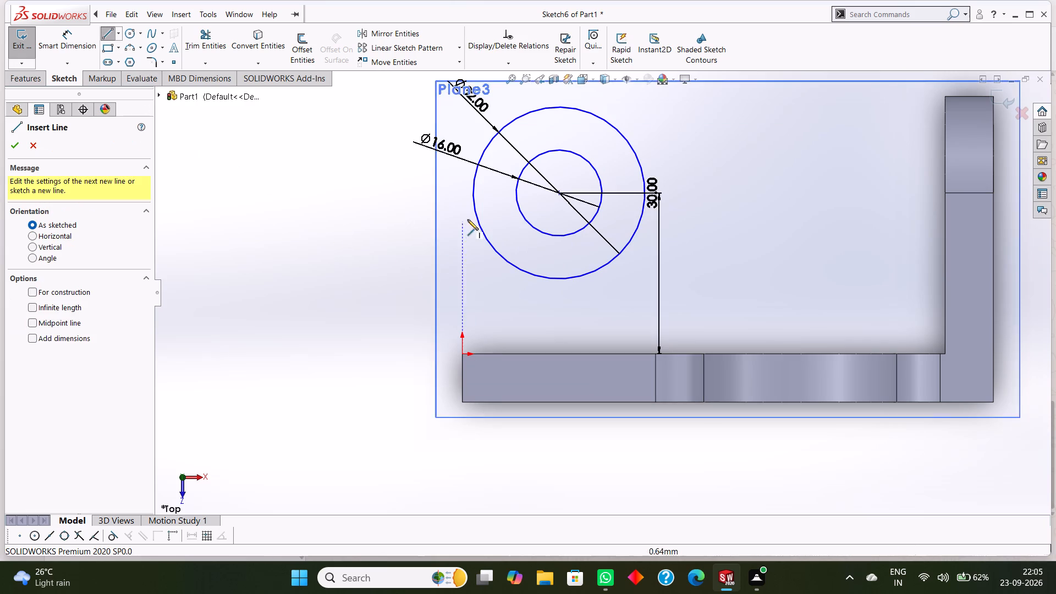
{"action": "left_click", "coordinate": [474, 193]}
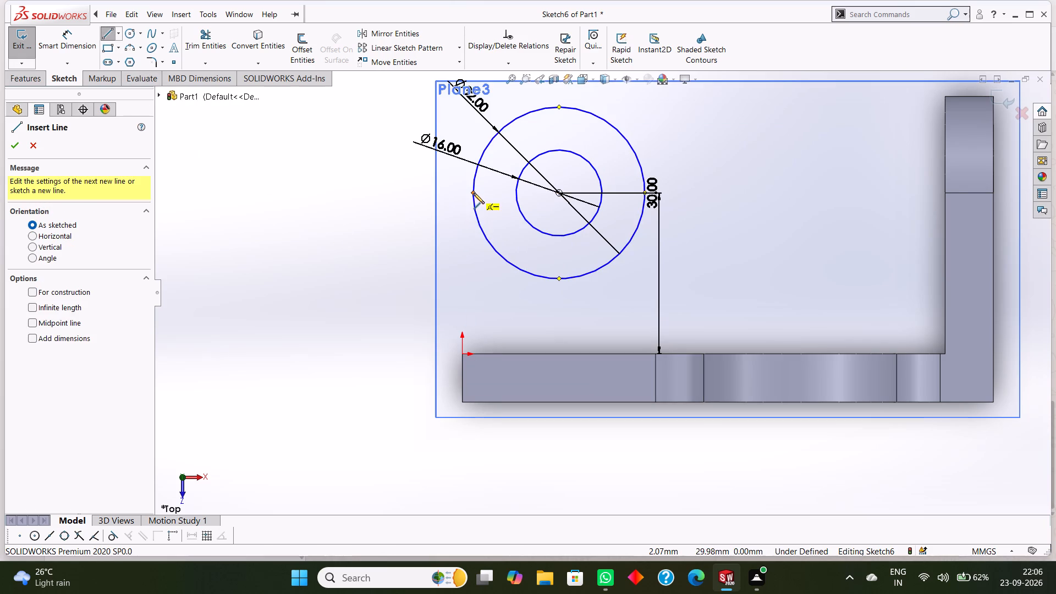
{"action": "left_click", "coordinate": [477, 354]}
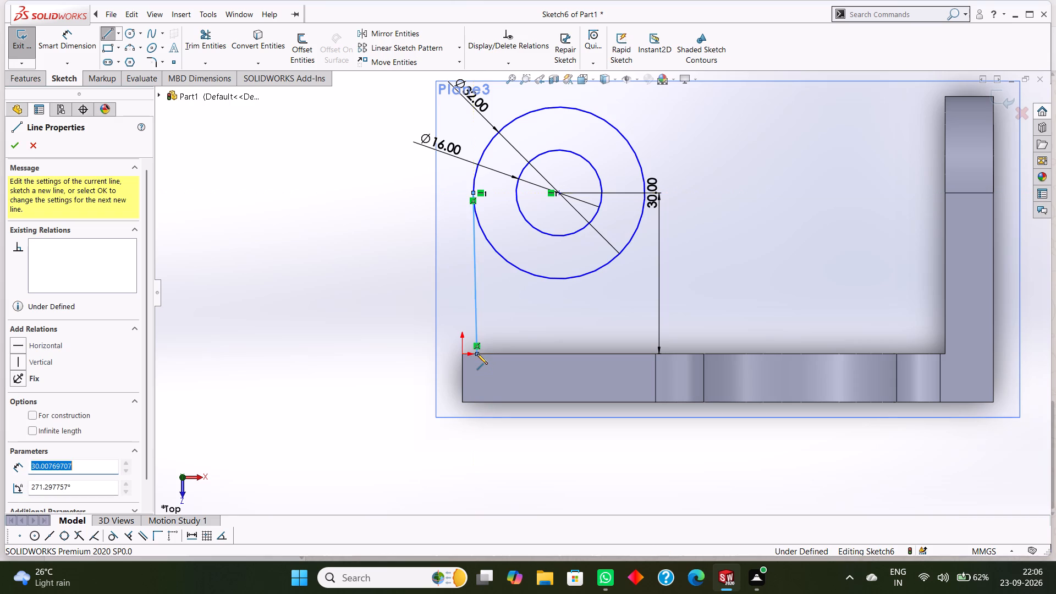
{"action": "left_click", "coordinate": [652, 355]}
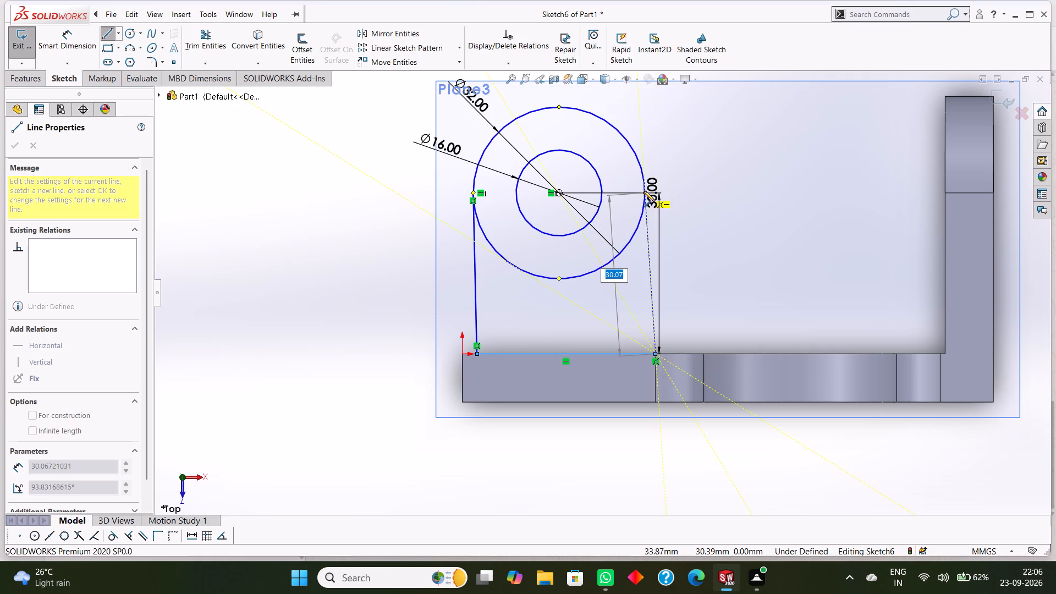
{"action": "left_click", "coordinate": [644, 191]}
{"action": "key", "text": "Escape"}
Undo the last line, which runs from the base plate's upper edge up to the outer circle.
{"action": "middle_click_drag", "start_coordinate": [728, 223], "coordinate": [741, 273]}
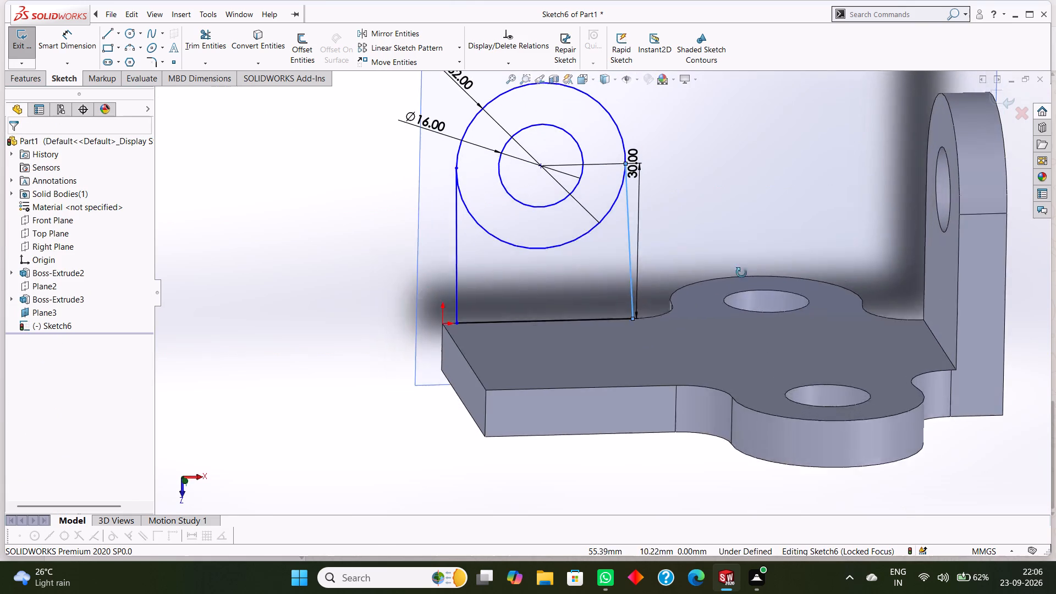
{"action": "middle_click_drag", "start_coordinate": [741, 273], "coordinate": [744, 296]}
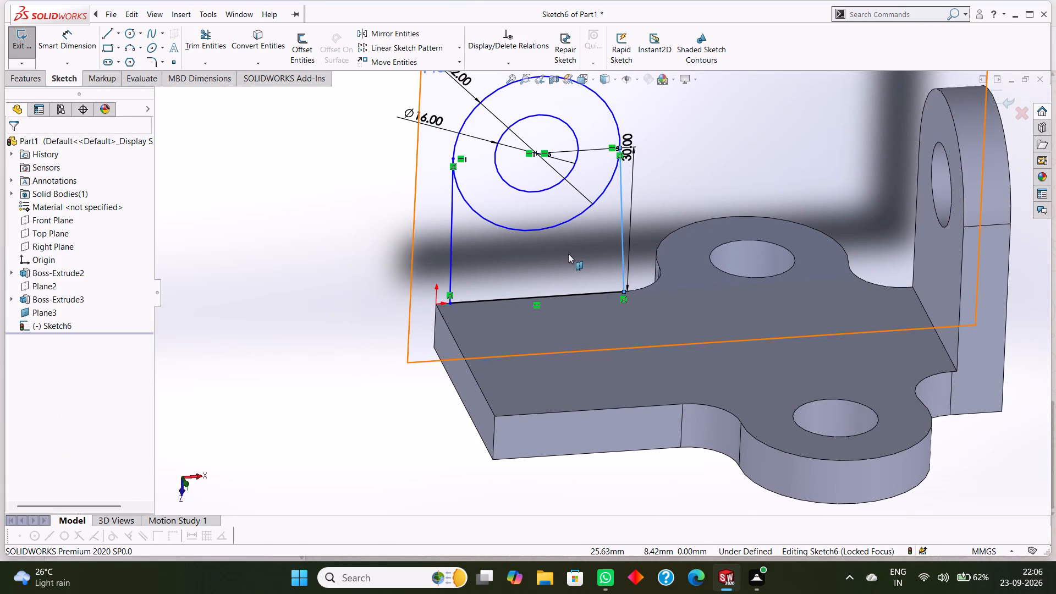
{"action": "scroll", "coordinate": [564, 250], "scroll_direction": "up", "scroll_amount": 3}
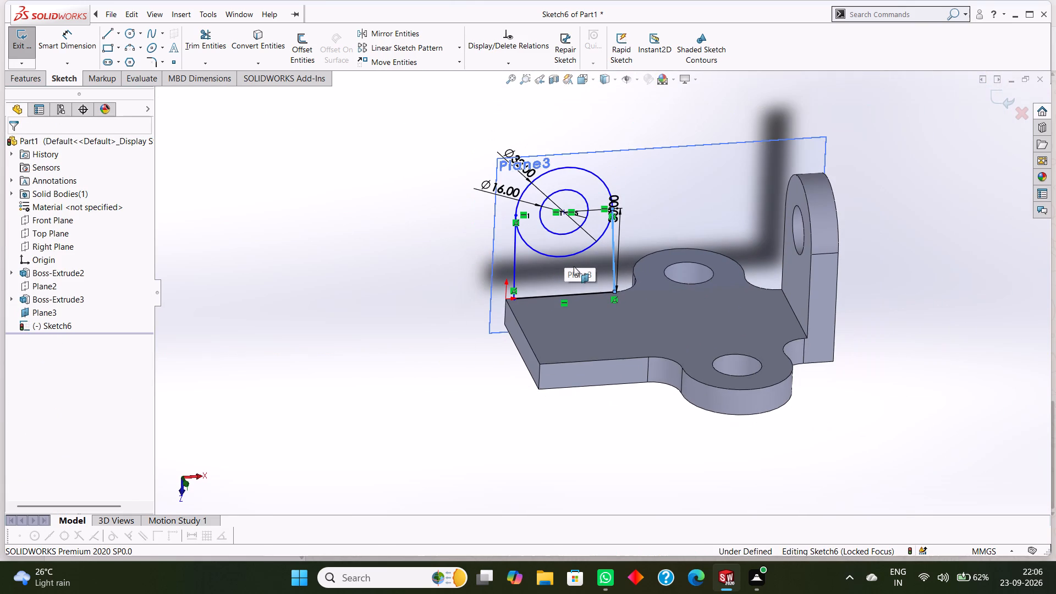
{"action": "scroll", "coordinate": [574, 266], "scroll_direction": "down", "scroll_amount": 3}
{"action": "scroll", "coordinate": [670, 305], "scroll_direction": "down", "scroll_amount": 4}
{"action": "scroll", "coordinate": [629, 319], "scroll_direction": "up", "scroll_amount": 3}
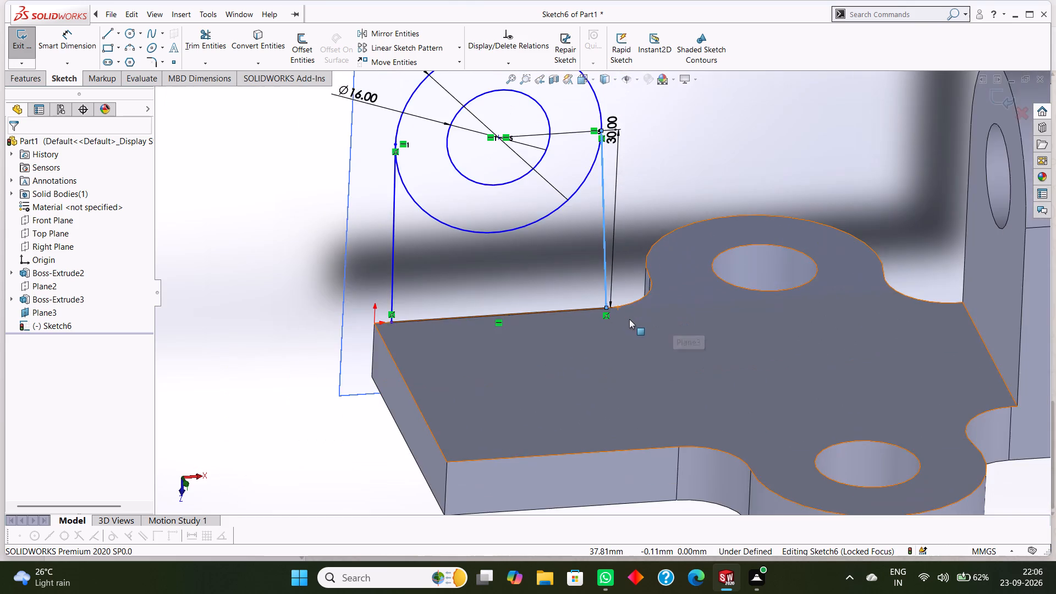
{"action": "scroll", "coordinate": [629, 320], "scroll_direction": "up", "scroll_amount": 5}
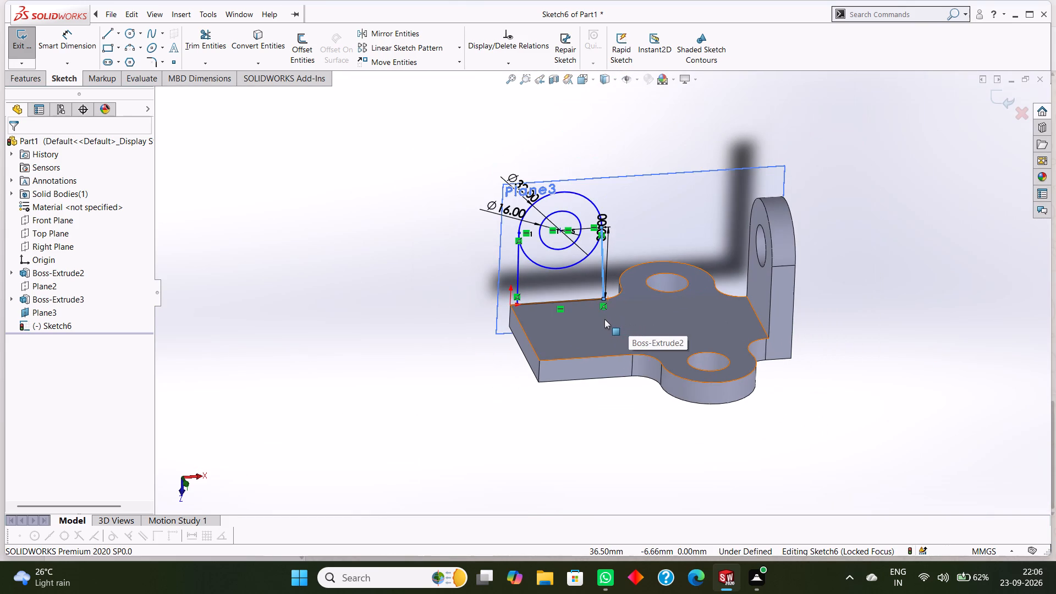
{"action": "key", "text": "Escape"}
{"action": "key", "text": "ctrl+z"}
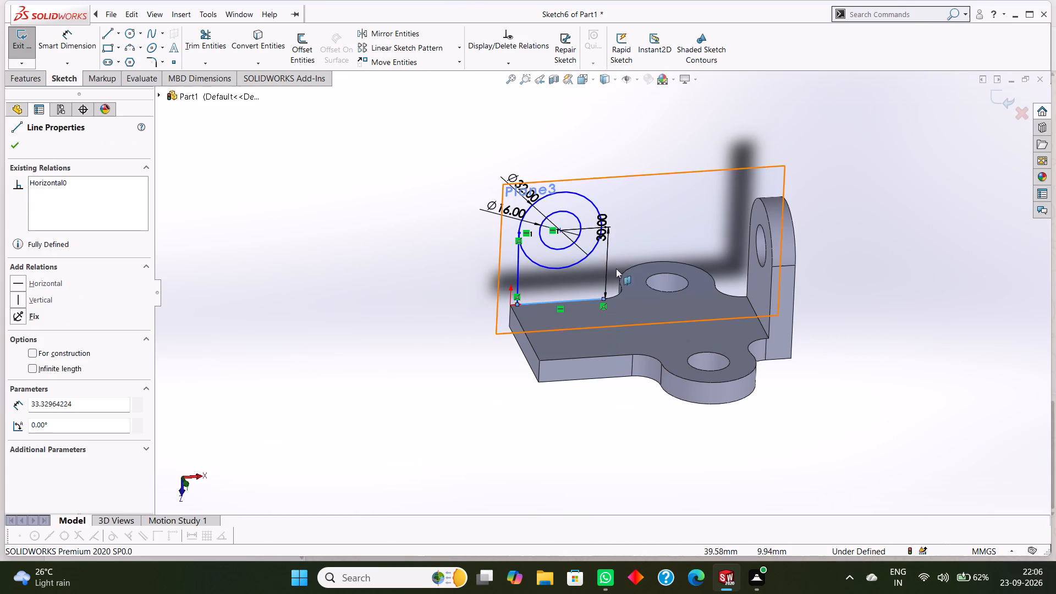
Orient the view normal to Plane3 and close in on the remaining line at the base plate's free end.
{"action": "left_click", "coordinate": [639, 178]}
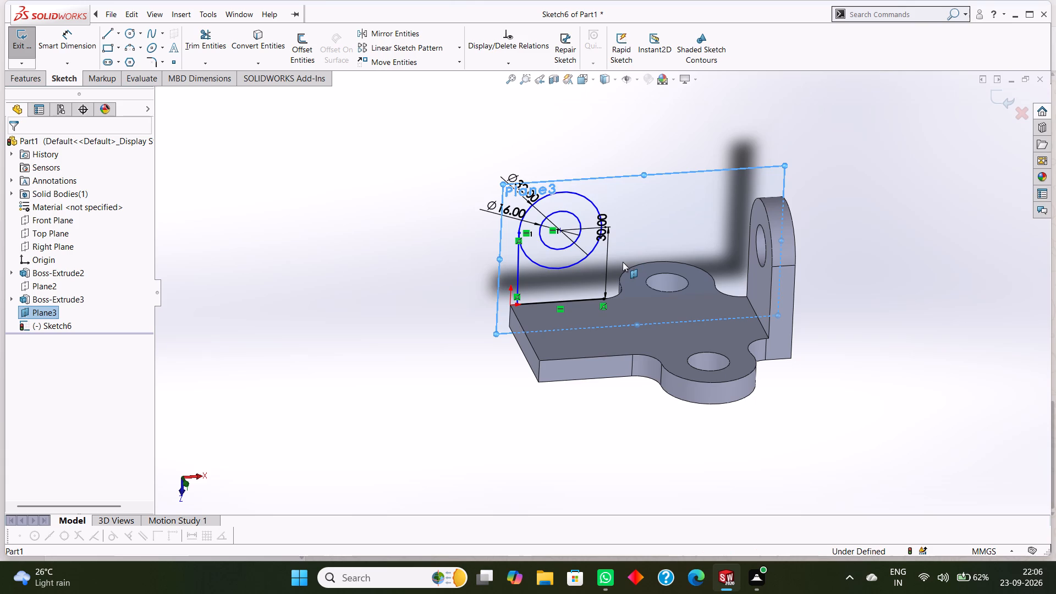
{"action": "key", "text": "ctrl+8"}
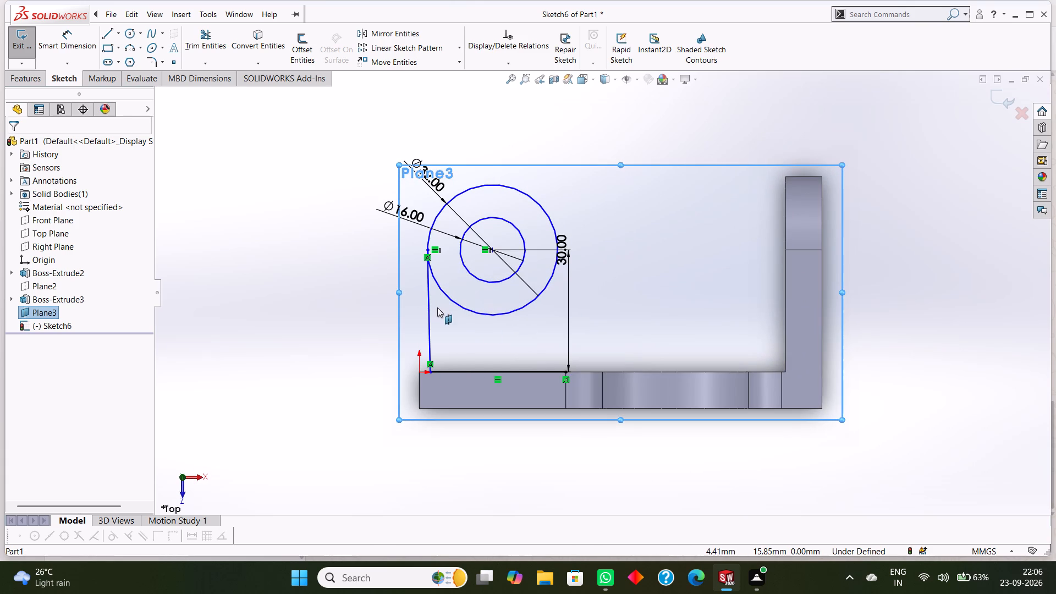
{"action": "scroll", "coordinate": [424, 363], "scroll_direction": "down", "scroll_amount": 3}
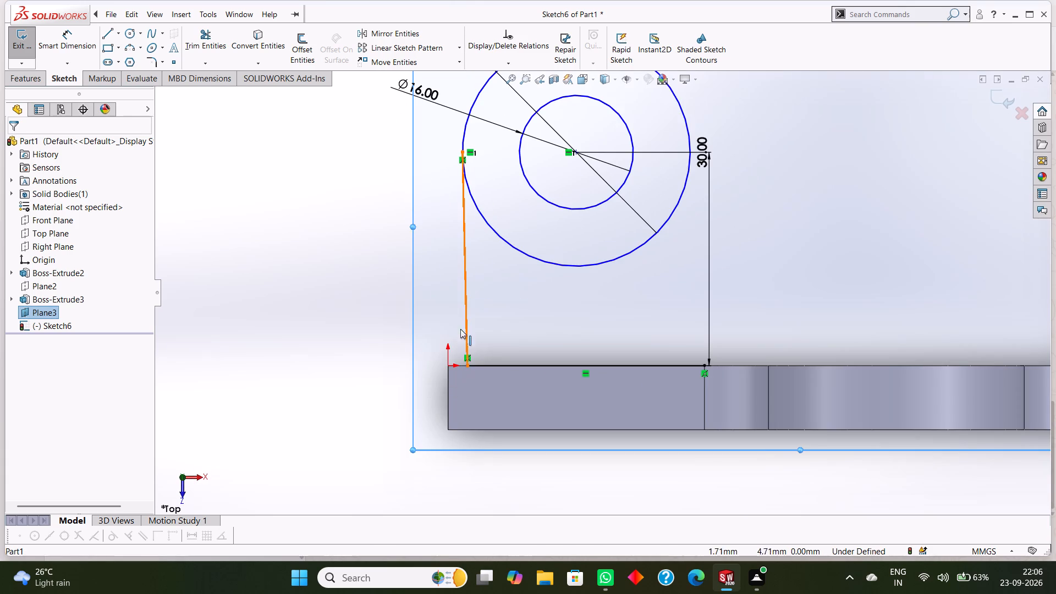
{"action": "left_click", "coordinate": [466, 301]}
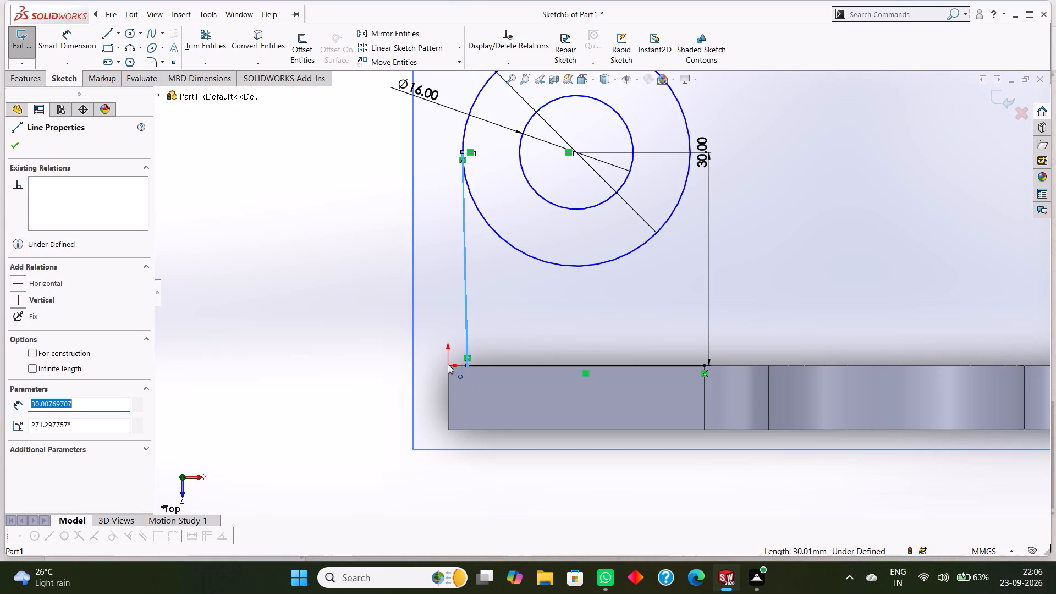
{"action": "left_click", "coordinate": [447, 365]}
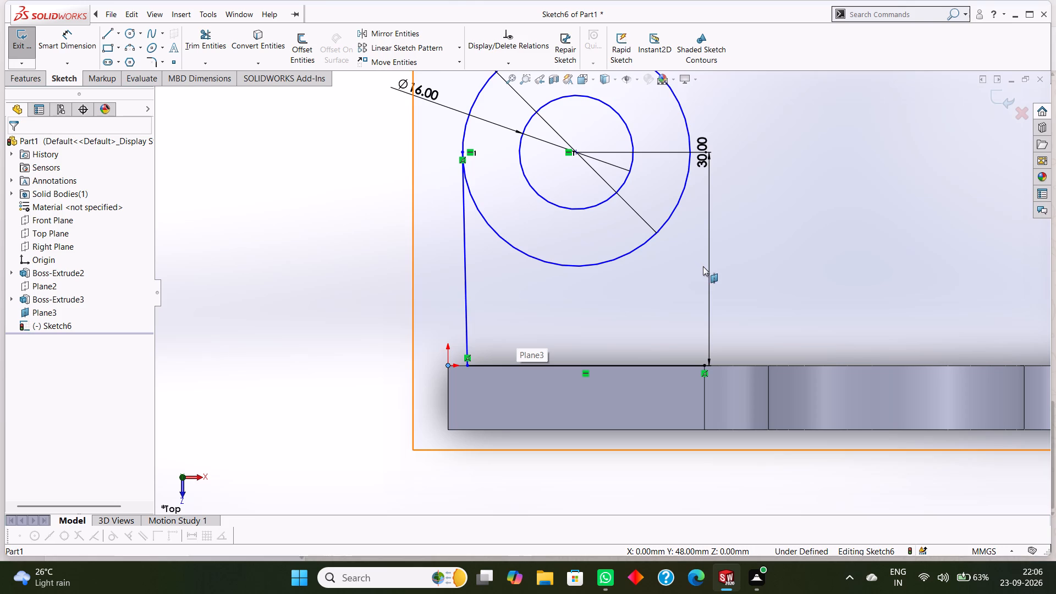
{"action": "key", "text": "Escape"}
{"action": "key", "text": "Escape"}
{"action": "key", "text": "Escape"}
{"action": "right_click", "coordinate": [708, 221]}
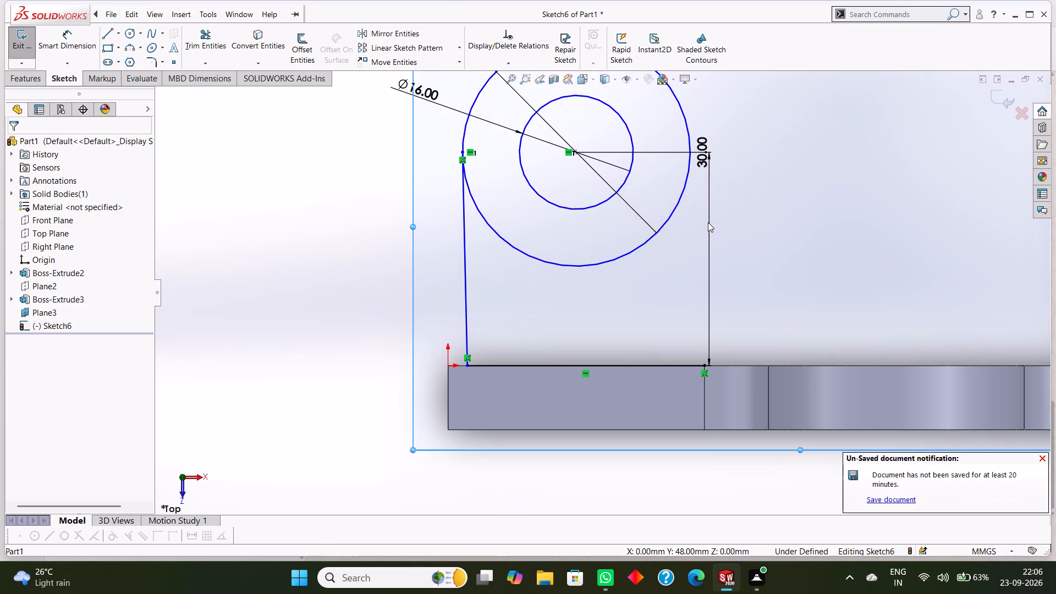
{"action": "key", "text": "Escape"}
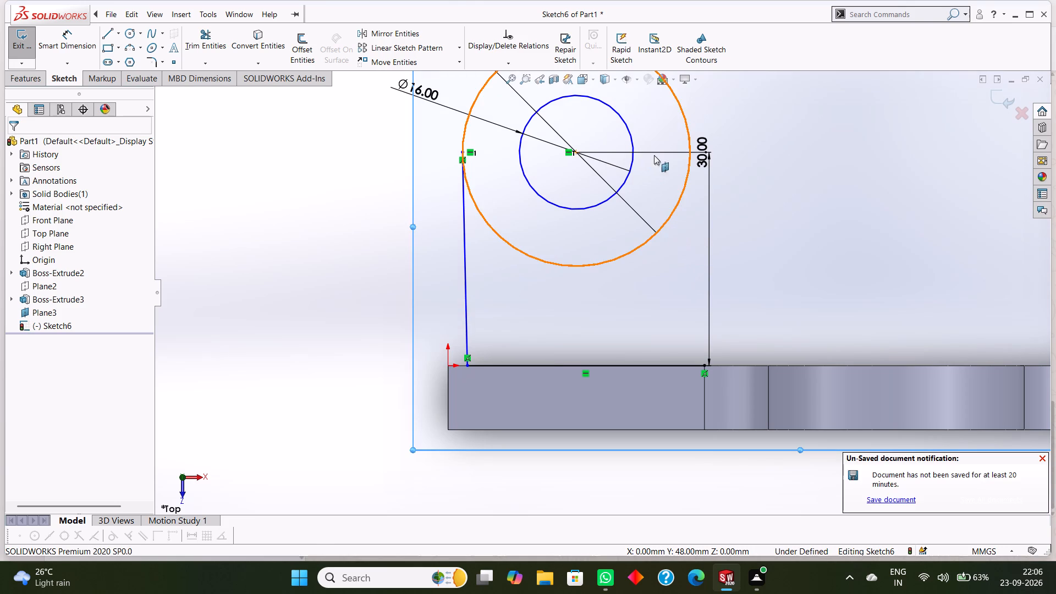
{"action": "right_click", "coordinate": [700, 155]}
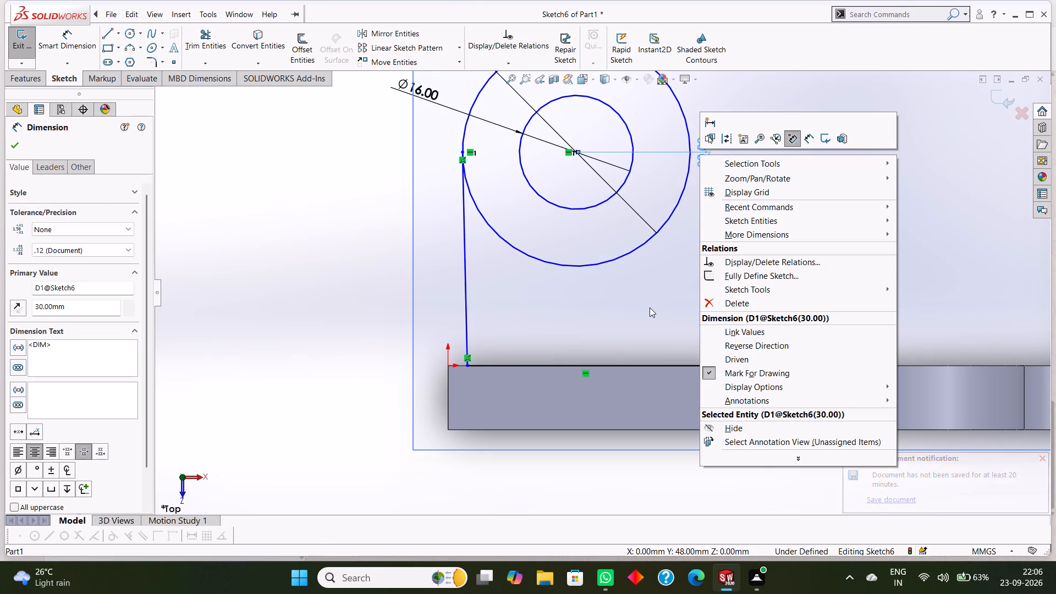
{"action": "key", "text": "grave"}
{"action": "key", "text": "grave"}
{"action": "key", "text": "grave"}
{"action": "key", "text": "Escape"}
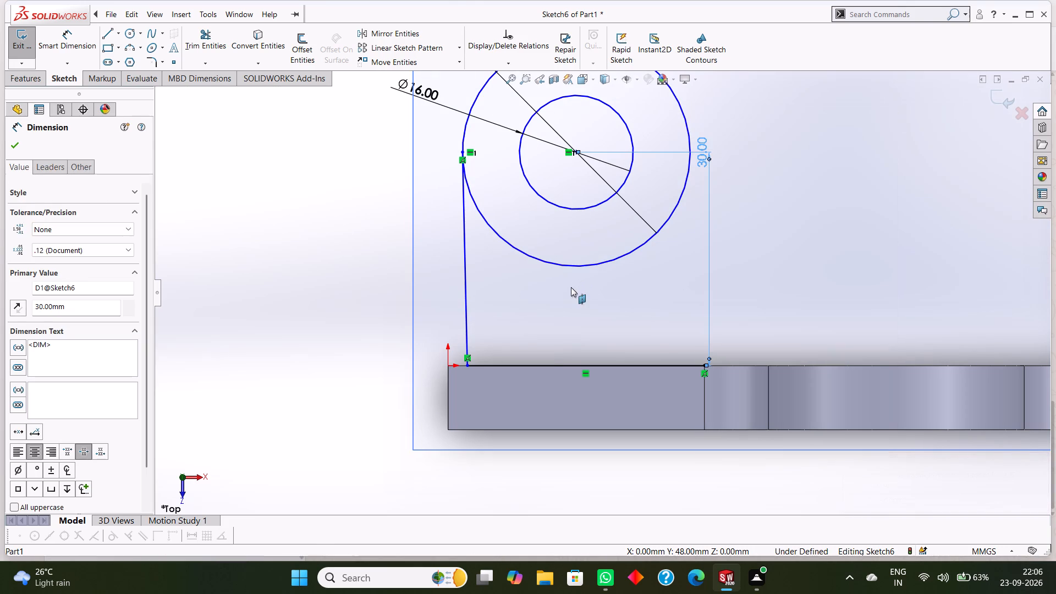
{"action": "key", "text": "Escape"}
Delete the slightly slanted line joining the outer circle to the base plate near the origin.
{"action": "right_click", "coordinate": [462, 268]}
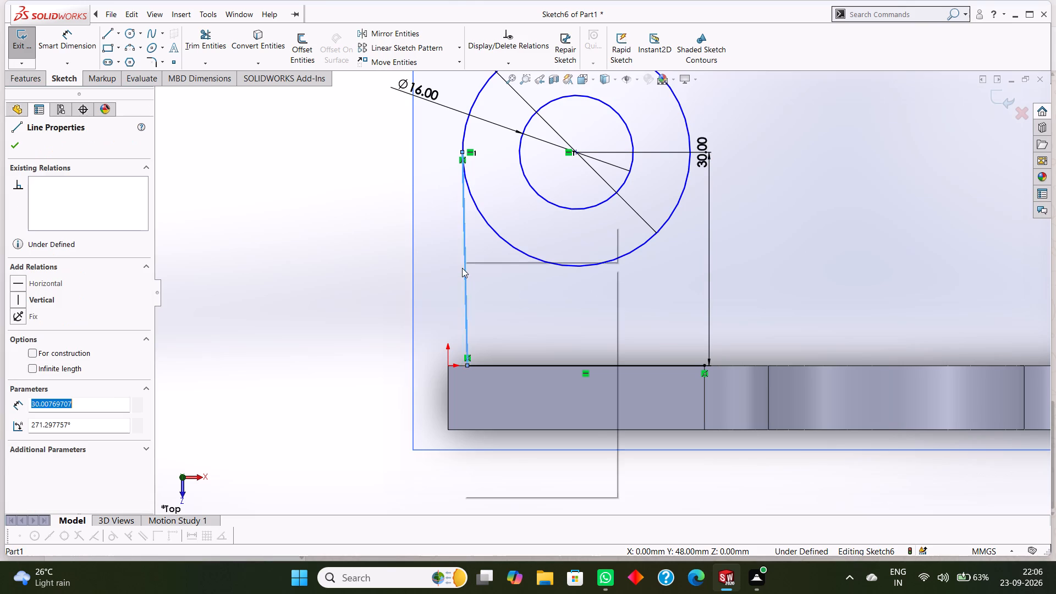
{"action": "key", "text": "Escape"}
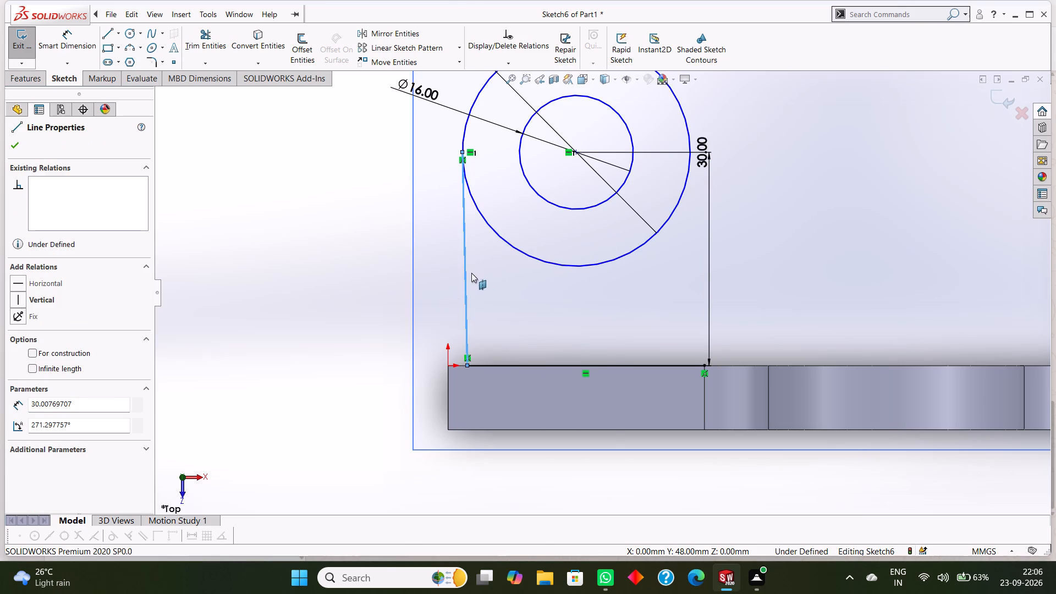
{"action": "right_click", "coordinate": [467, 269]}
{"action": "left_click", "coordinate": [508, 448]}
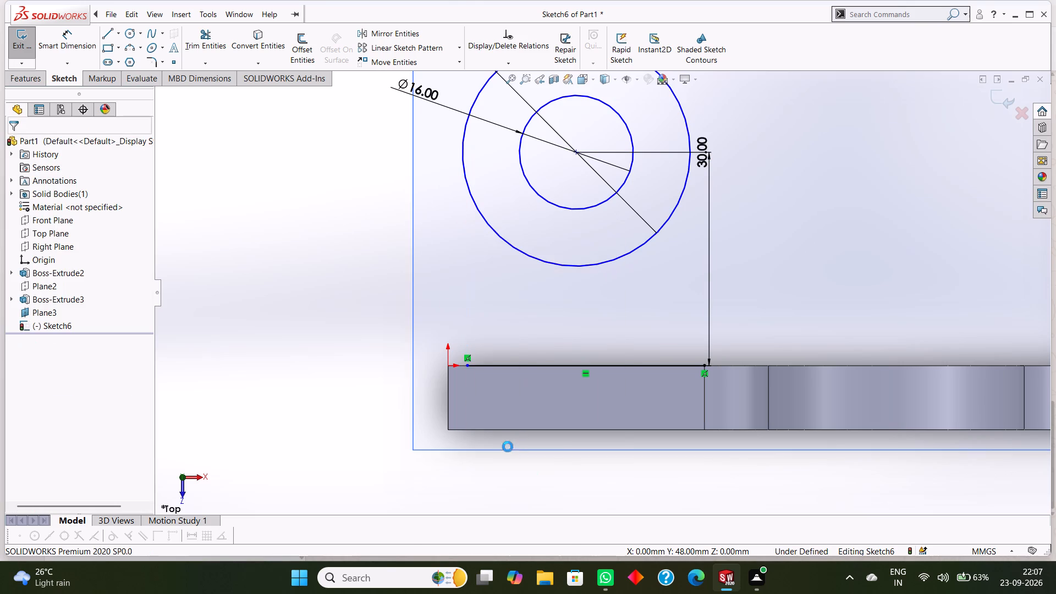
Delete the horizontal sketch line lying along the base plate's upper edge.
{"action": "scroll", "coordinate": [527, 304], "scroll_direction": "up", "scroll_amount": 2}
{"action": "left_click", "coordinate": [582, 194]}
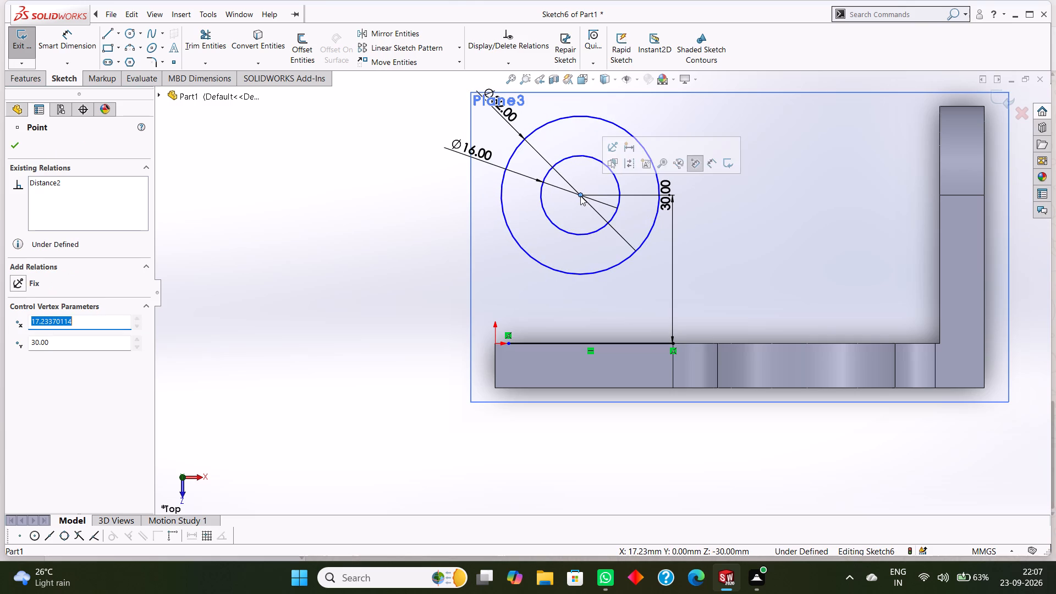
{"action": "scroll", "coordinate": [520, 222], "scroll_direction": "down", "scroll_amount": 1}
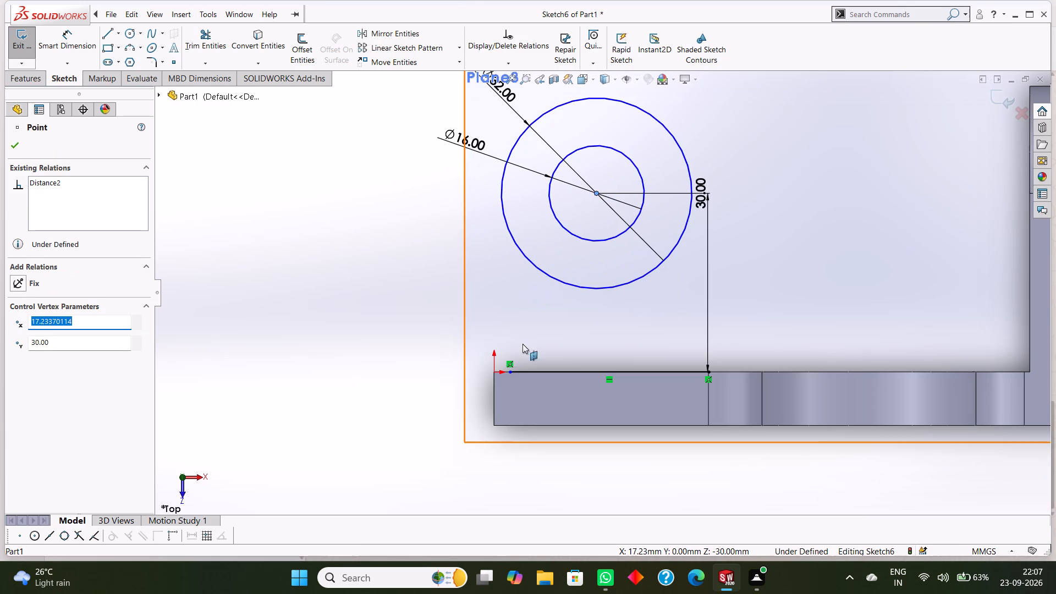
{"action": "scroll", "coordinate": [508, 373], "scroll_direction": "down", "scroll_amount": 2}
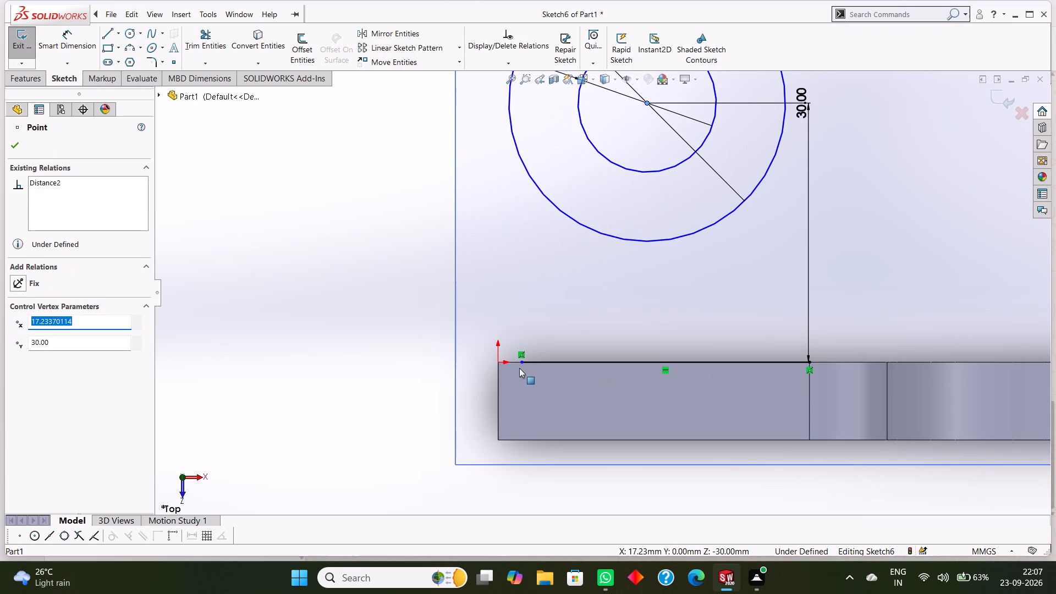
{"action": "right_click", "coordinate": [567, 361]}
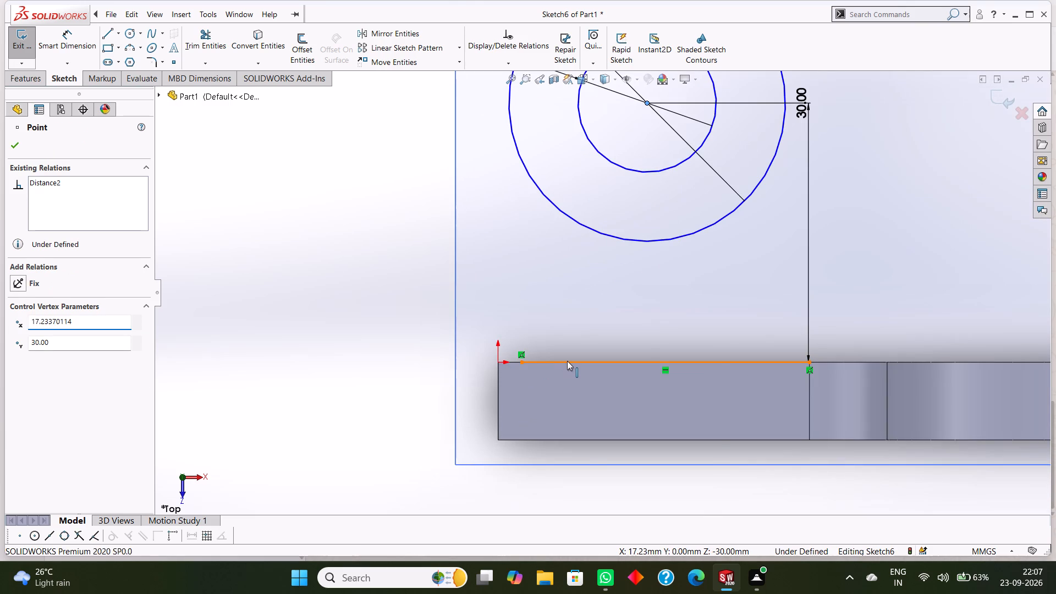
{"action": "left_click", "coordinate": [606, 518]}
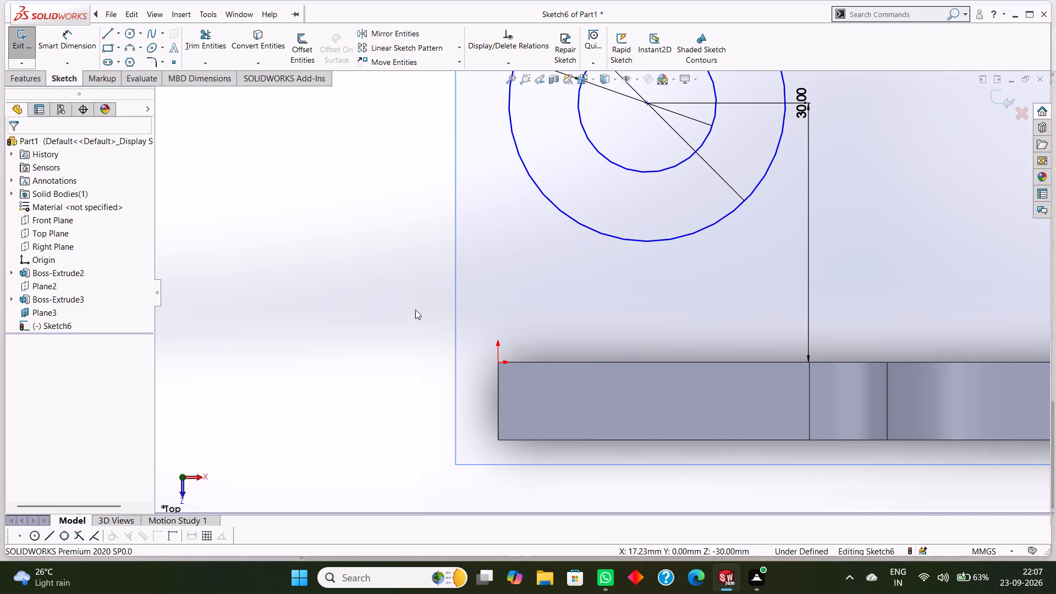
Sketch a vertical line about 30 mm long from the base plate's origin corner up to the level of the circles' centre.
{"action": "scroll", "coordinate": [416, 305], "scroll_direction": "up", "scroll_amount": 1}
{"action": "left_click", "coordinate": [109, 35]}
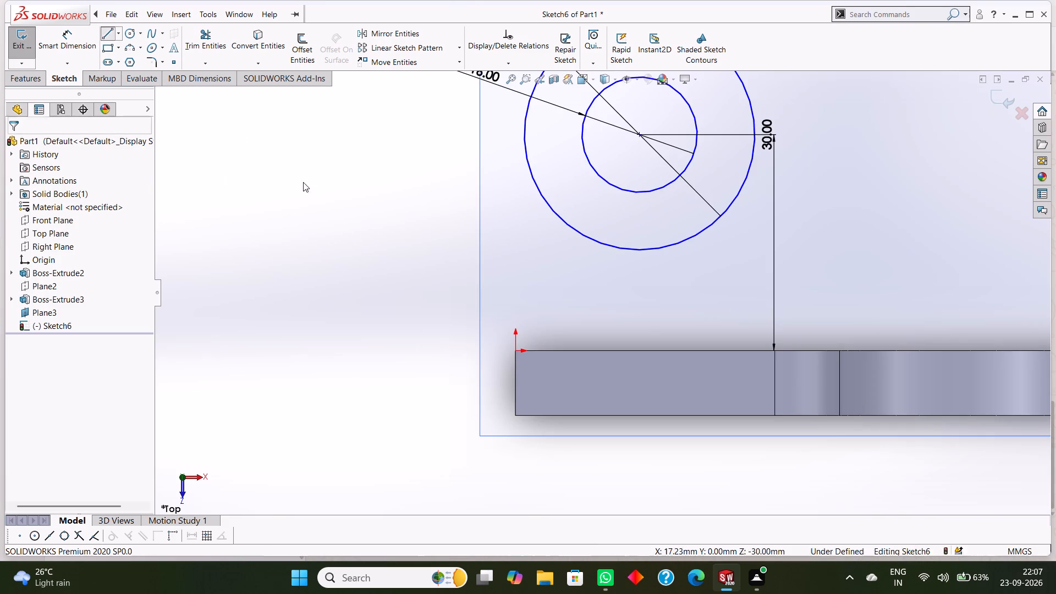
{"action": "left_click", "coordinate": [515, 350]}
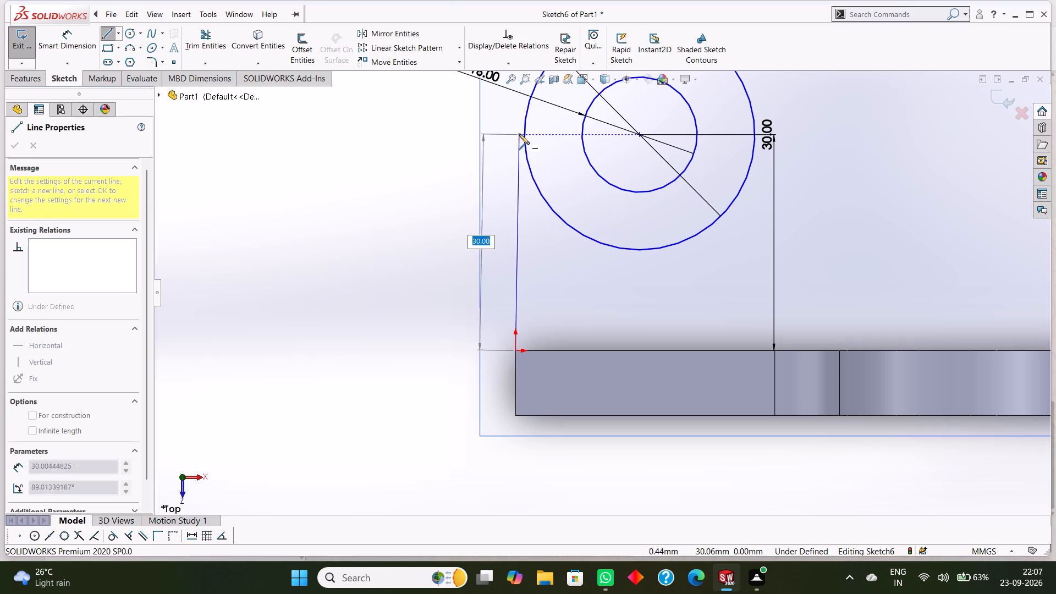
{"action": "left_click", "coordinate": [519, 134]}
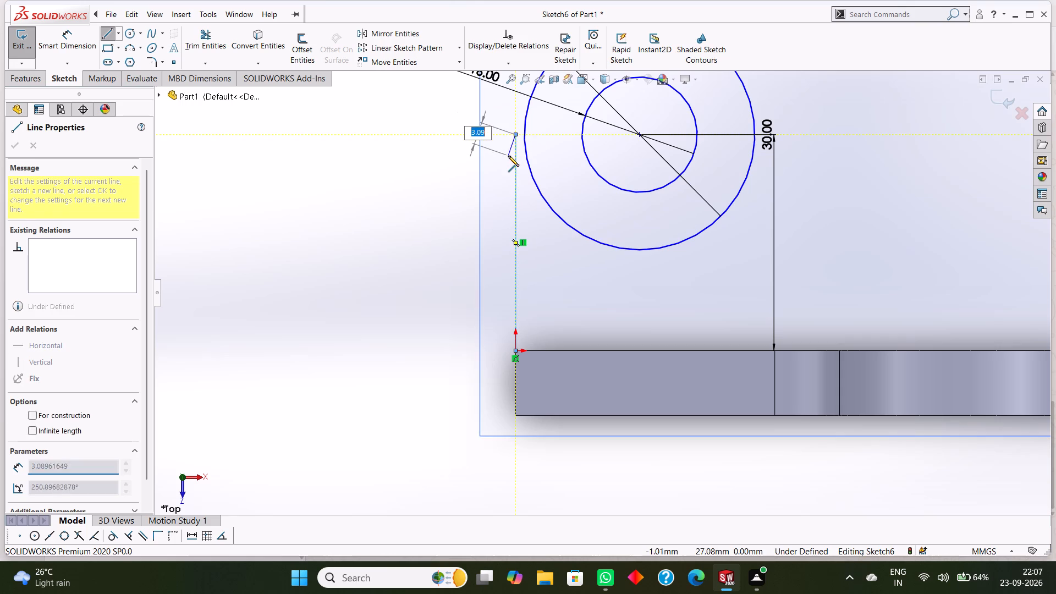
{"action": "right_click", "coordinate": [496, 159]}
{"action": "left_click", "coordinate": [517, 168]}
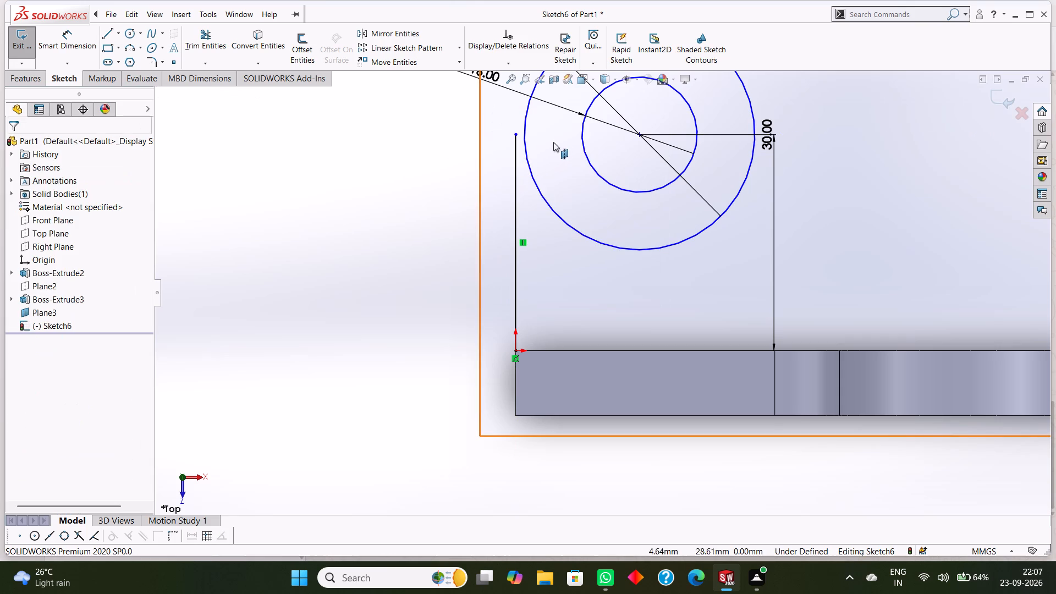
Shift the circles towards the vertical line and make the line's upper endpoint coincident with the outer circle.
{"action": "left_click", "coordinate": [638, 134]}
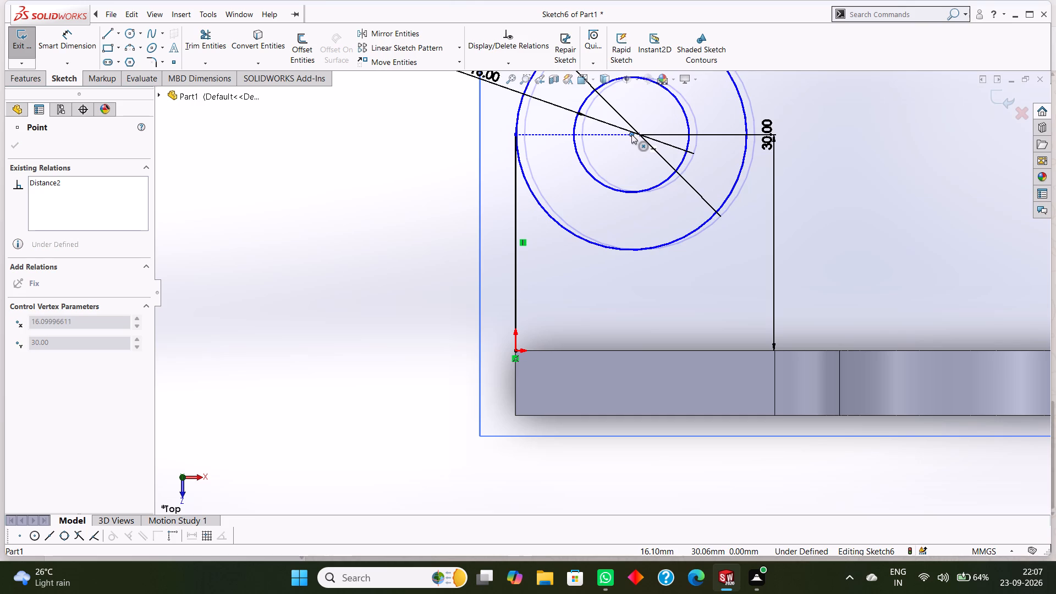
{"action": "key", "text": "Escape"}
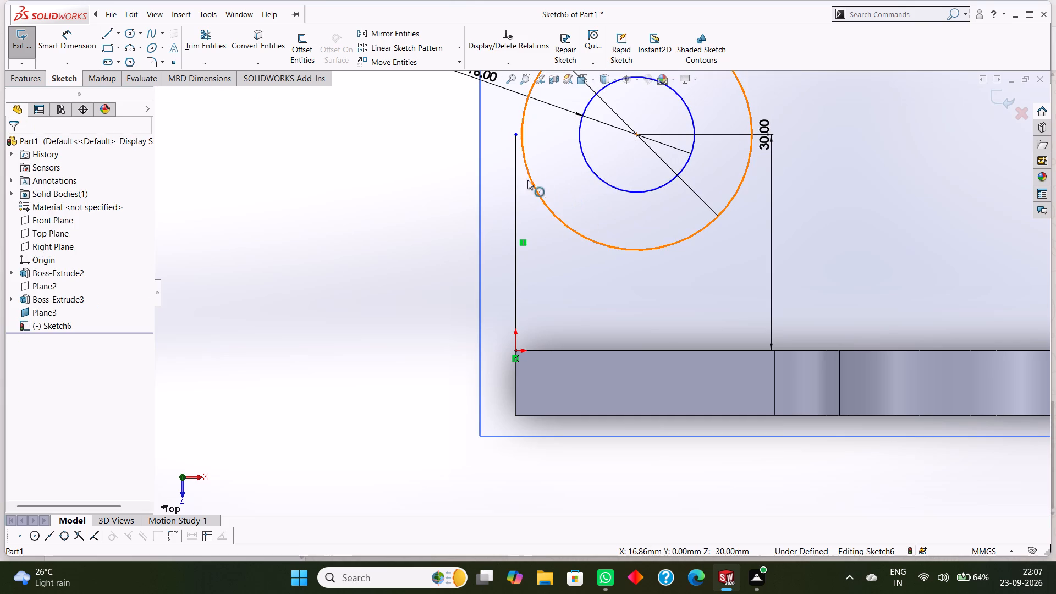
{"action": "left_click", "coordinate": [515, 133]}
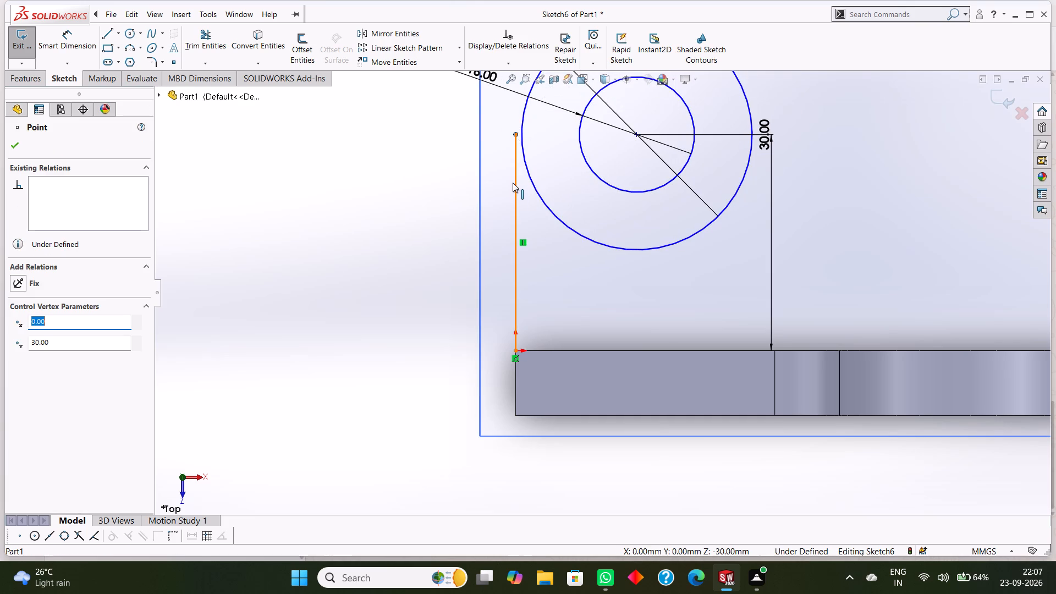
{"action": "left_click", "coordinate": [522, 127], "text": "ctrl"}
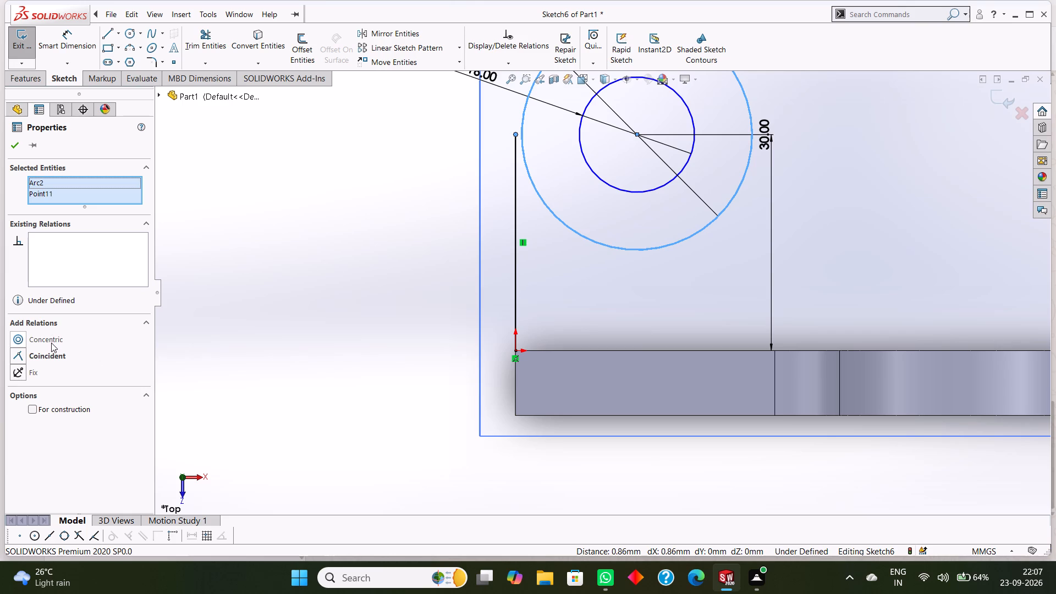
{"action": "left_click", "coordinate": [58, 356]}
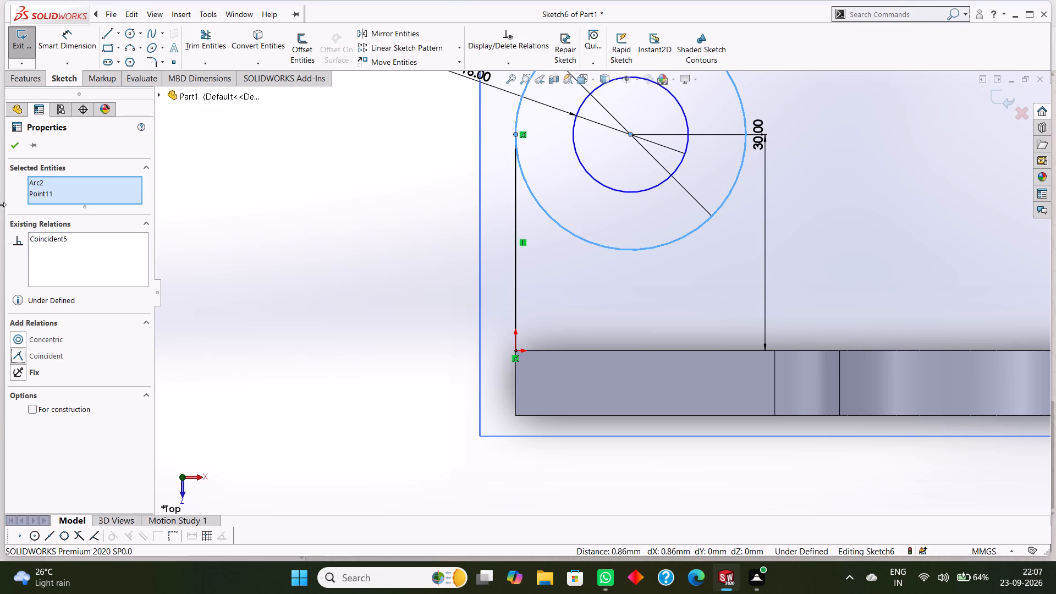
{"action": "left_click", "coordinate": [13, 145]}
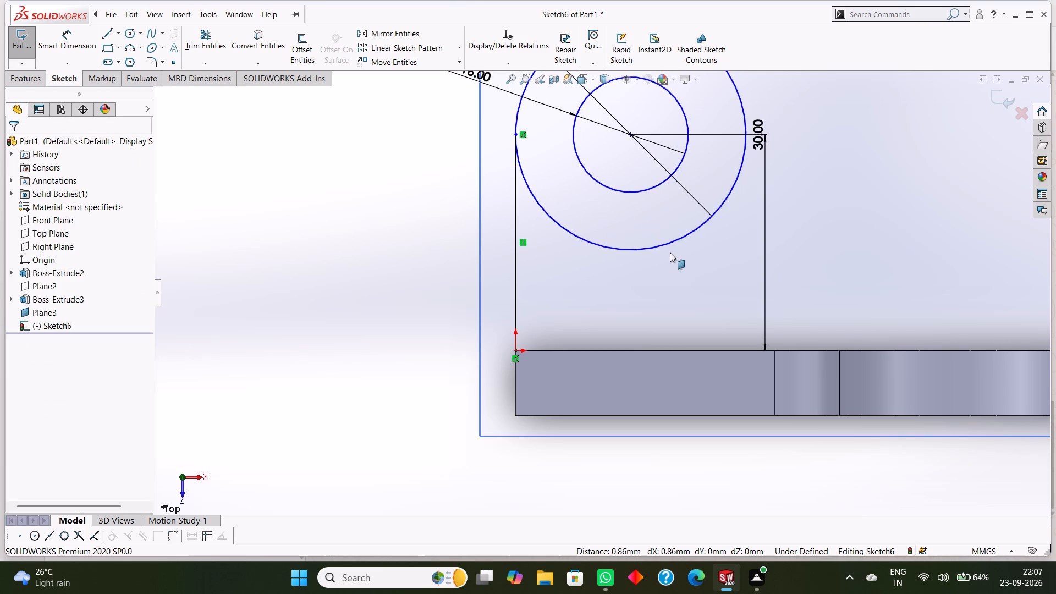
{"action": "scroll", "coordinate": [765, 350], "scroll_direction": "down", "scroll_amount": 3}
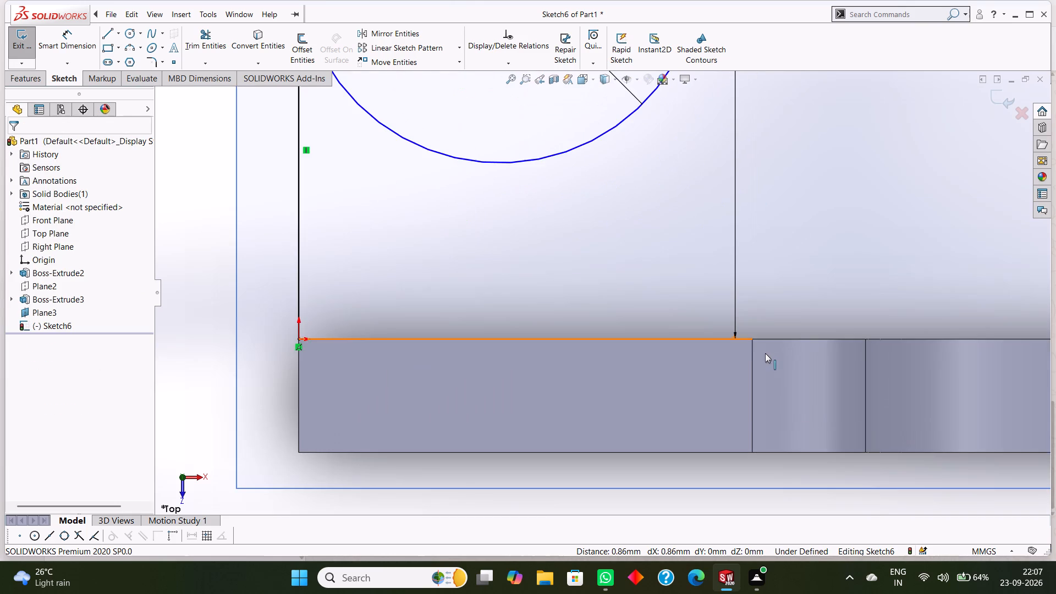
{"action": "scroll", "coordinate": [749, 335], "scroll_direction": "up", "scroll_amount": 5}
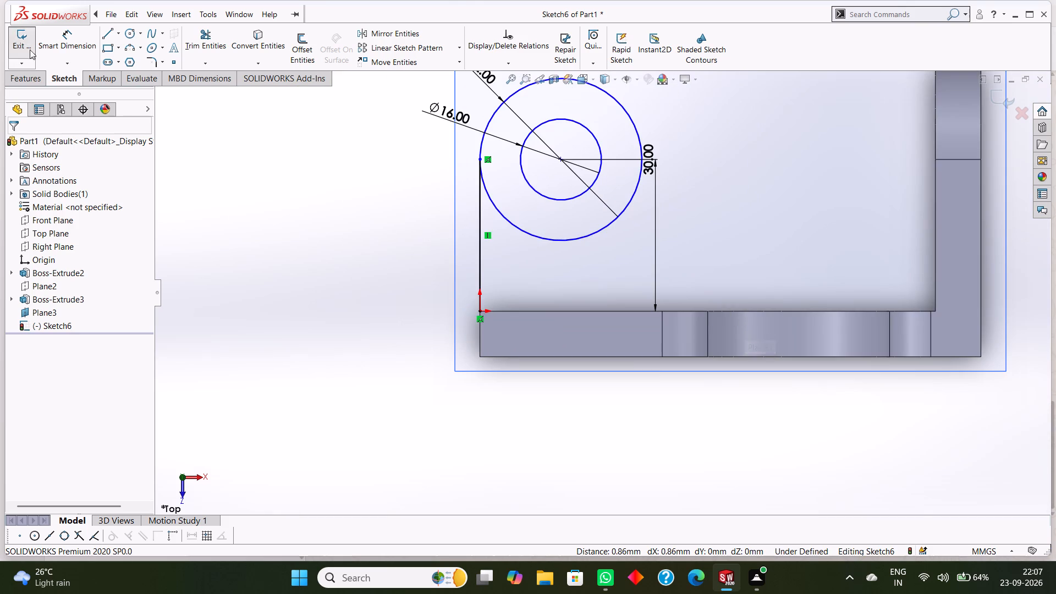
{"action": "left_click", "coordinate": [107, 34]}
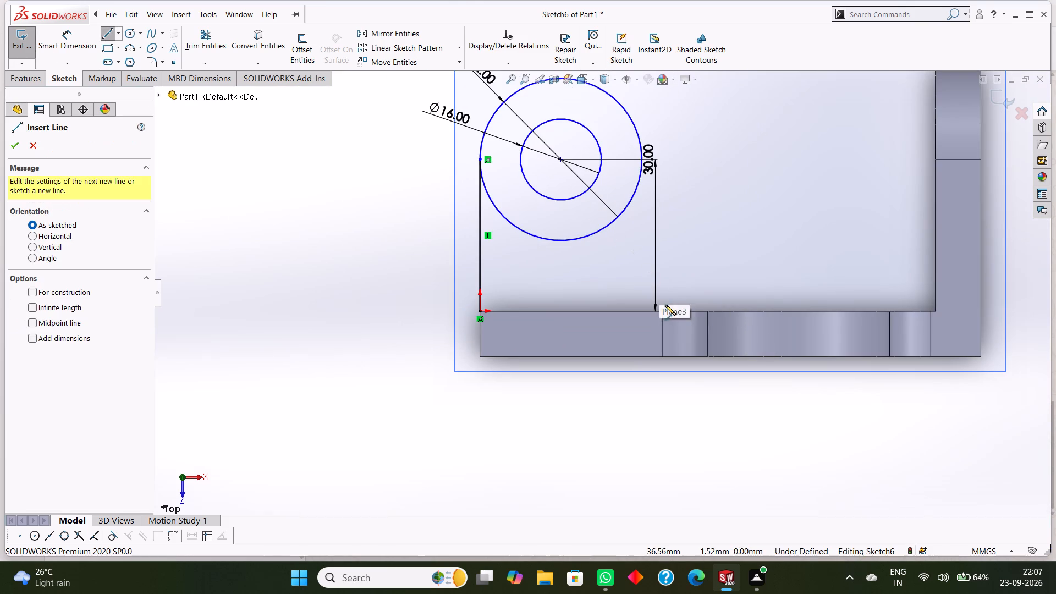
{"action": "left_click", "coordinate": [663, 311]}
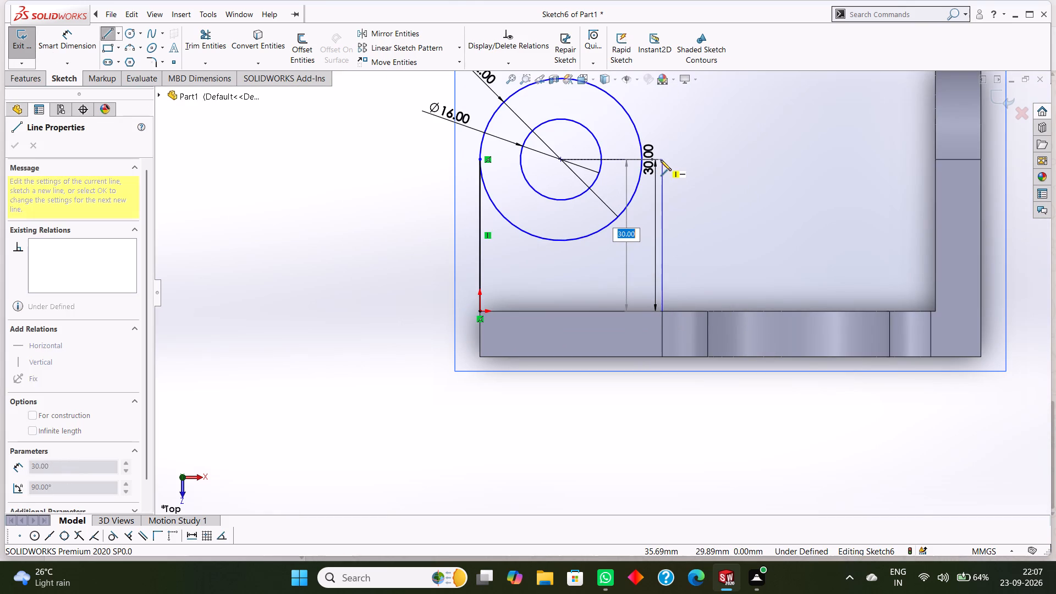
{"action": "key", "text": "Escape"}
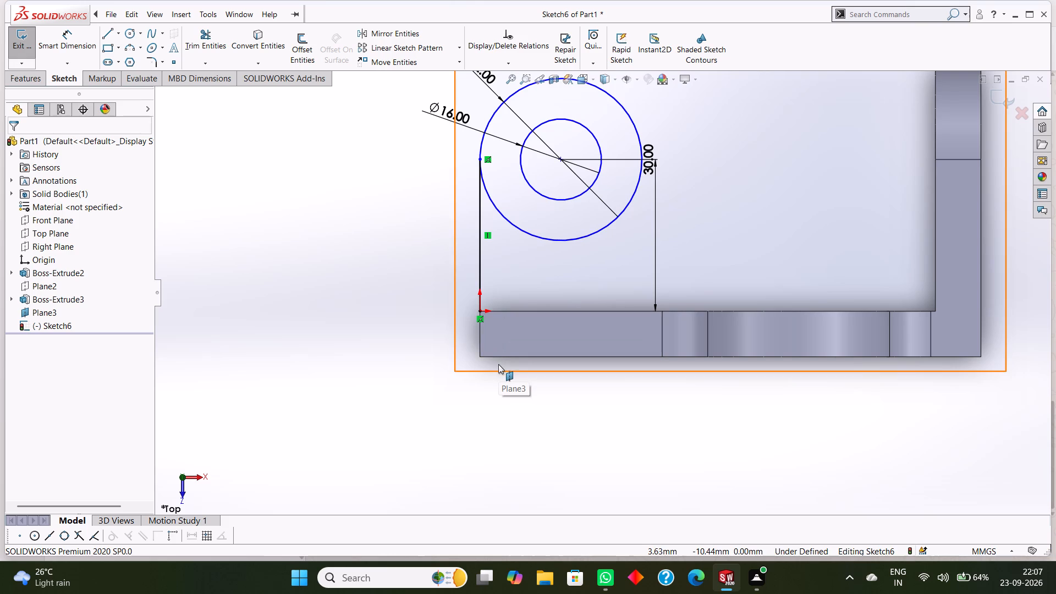
Examine the second lug sketch against the base plate and the upright lug from several angles.
{"action": "middle_click_drag", "start_coordinate": [539, 424], "coordinate": [560, 499]}
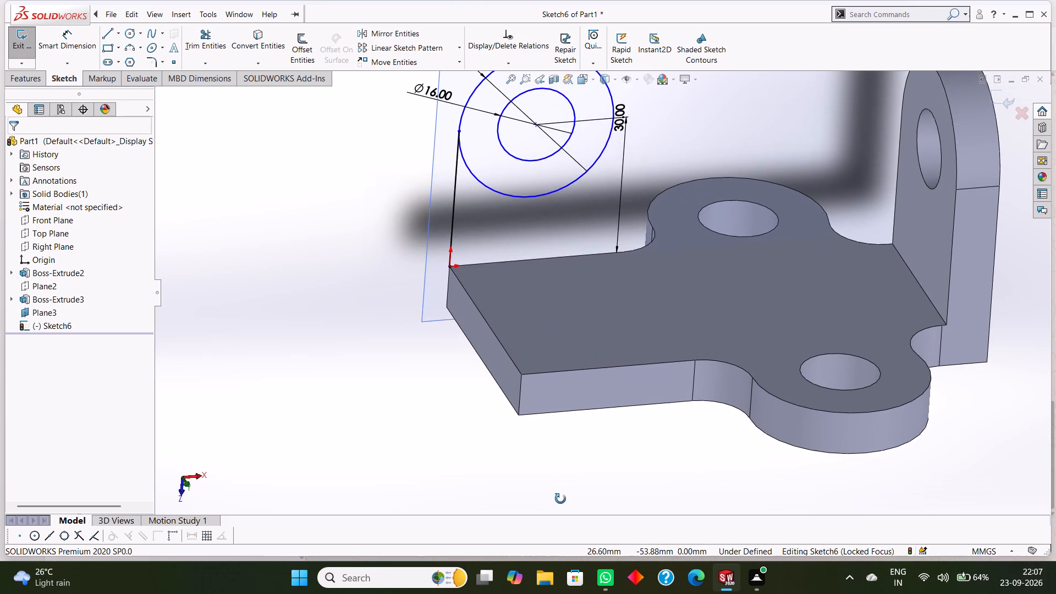
{"action": "middle_click_drag", "start_coordinate": [560, 499], "coordinate": [555, 501]}
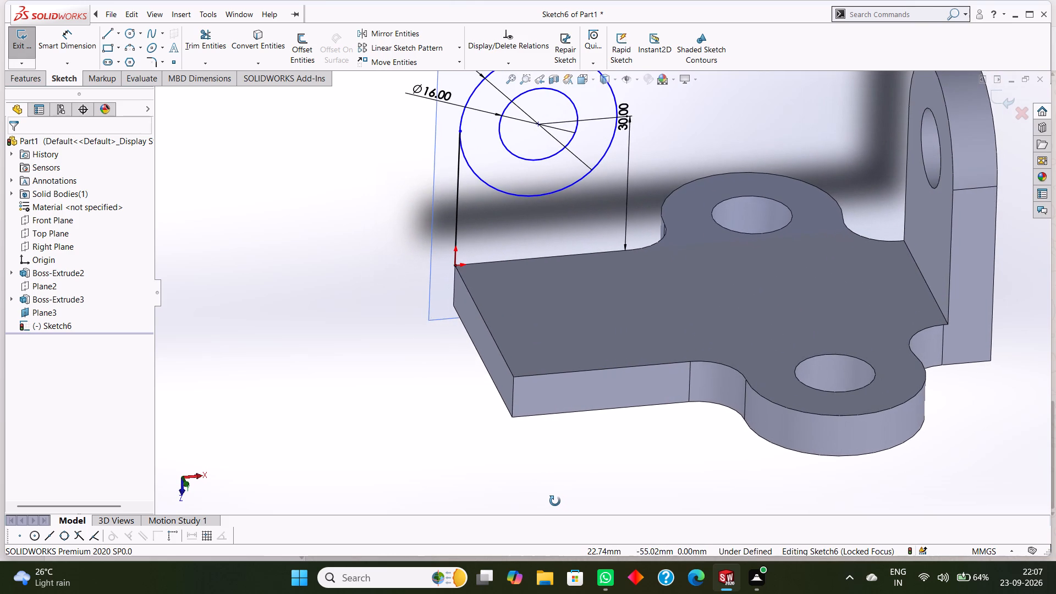
{"action": "middle_click_drag", "start_coordinate": [555, 501], "coordinate": [552, 494]}
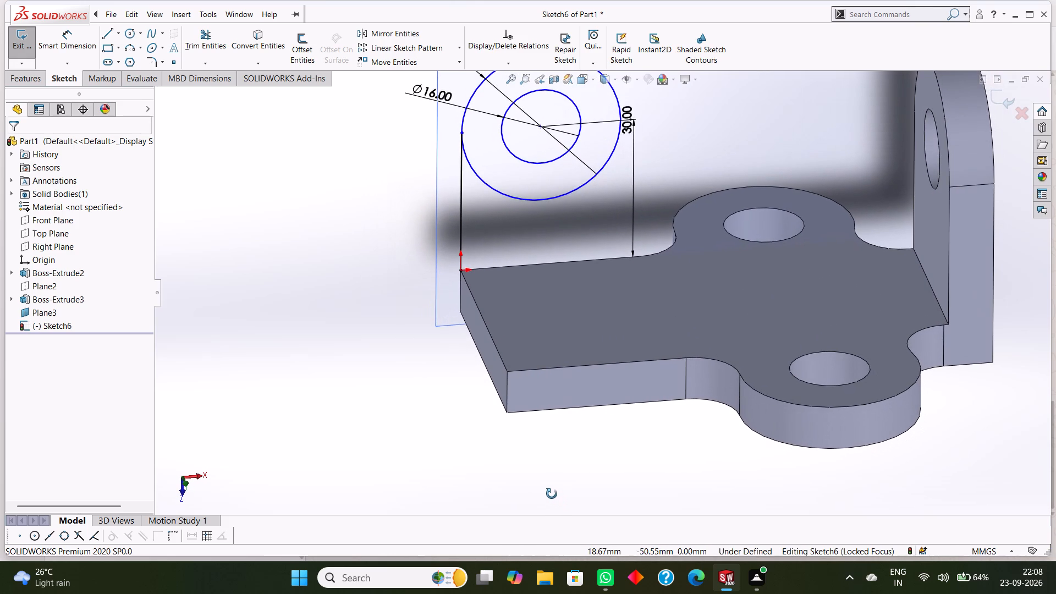
{"action": "middle_click_drag", "start_coordinate": [552, 494], "coordinate": [547, 479]}
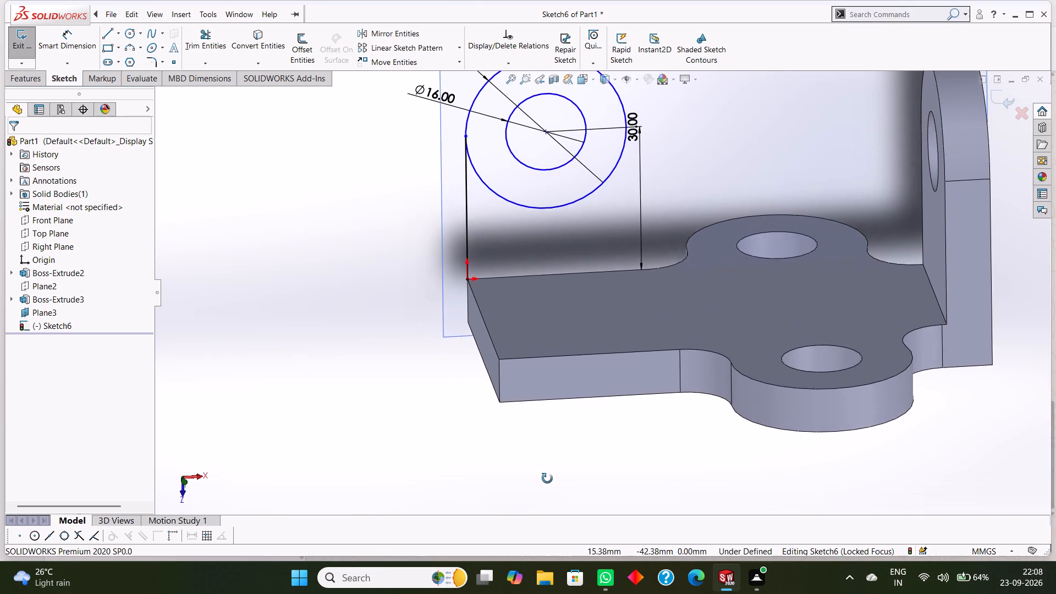
{"action": "middle_click_drag", "start_coordinate": [547, 479], "coordinate": [547, 489]}
{"action": "middle_click", "coordinate": [547, 490]}
{"action": "middle_click_drag", "start_coordinate": [547, 493], "coordinate": [546, 498]}
{"action": "middle_click", "coordinate": [546, 498]}
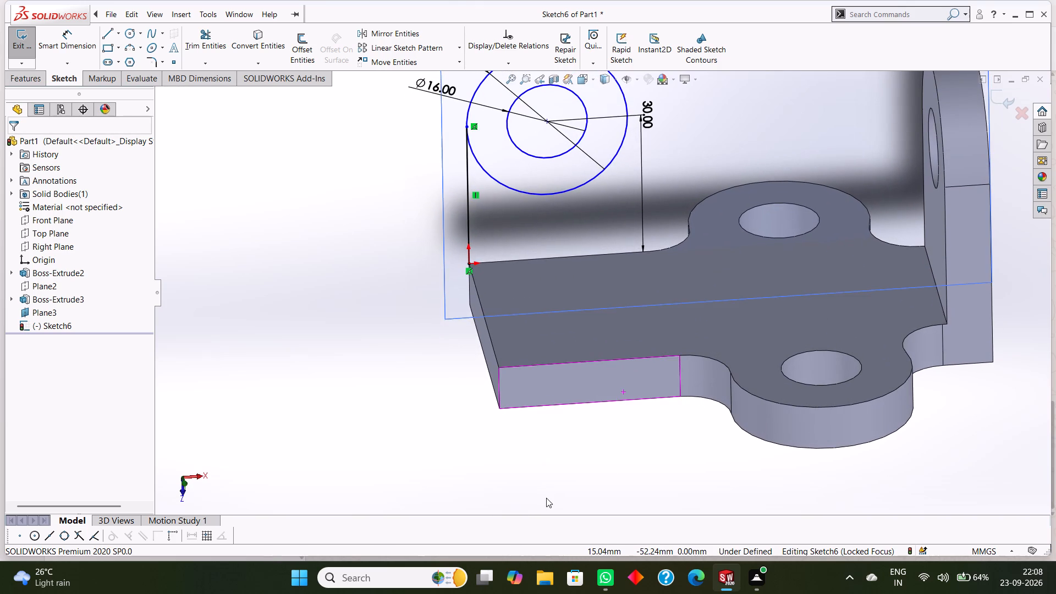
{"action": "scroll", "coordinate": [581, 467], "scroll_direction": "up", "scroll_amount": 2}
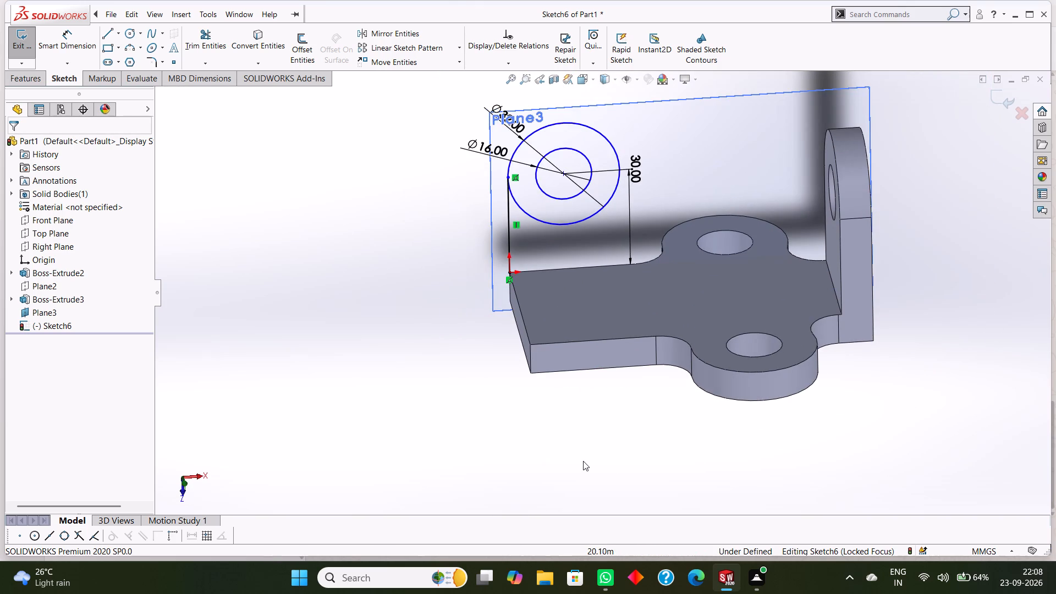
{"action": "scroll", "coordinate": [584, 460], "scroll_direction": "up", "scroll_amount": 1}
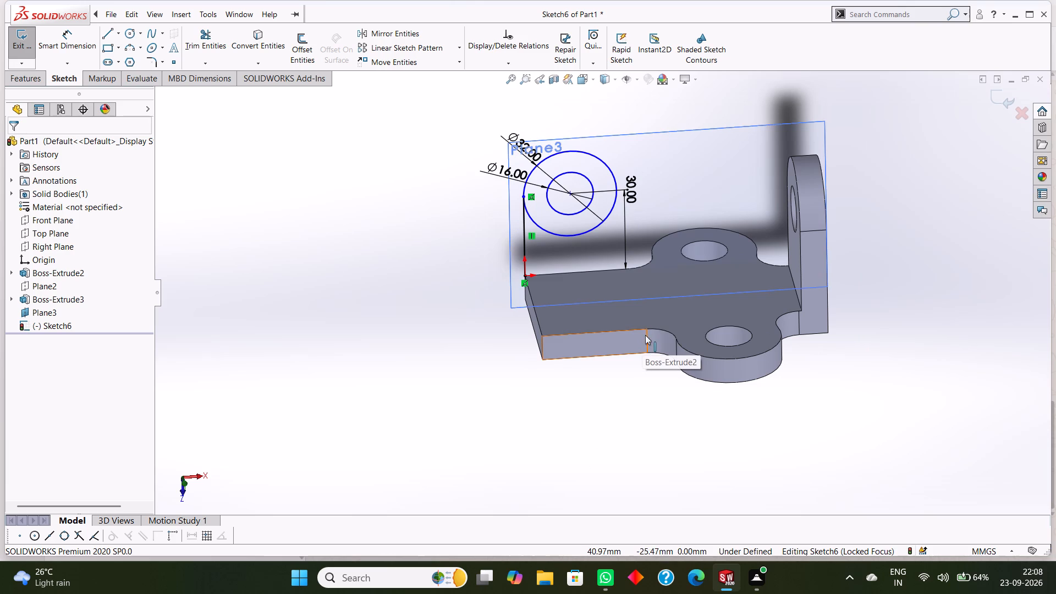
{"action": "middle_click_drag", "start_coordinate": [565, 436], "coordinate": [592, 445]}
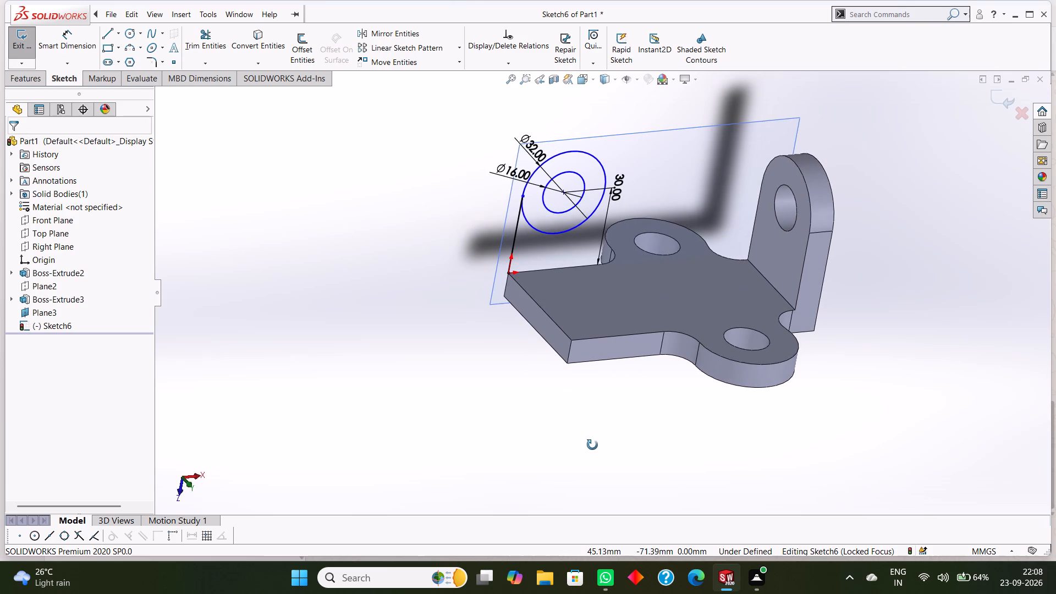
{"action": "middle_click_drag", "start_coordinate": [592, 445], "coordinate": [591, 440]}
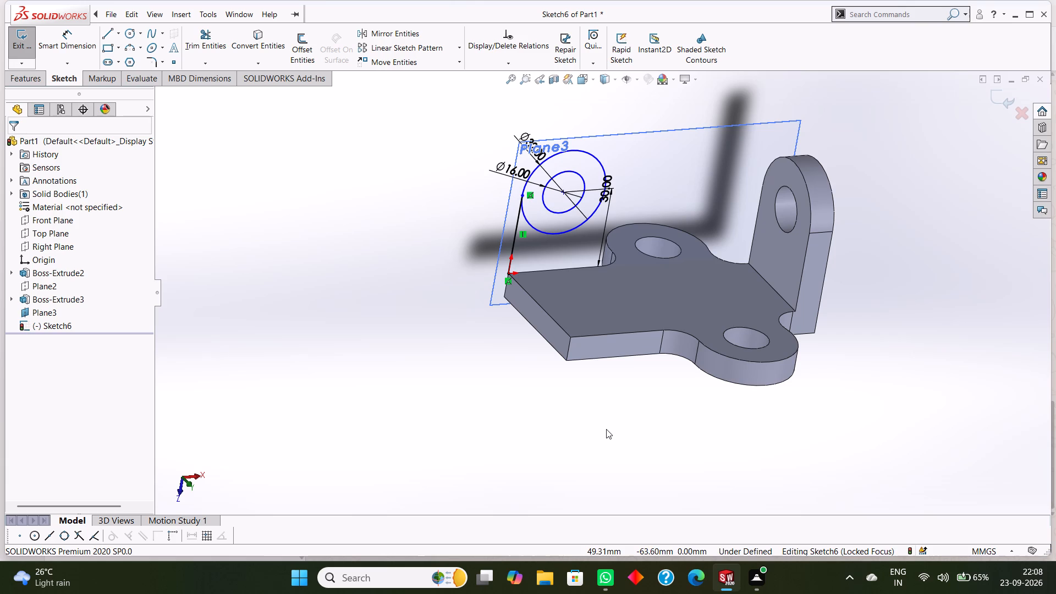
{"action": "scroll", "coordinate": [606, 429], "scroll_direction": "down", "scroll_amount": 2}
{"action": "scroll", "coordinate": [607, 428], "scroll_direction": "up", "scroll_amount": 3}
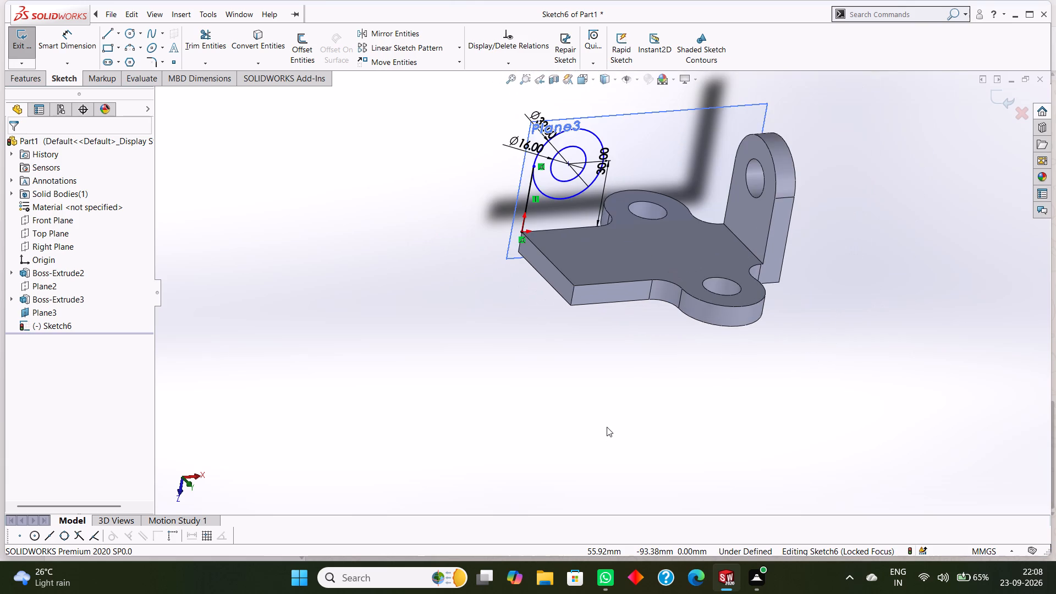
Undo the second lug sketch's coincident relation, its lines and the 16 mm inner circle diameter.
{"action": "key", "text": "Escape"}
{"action": "key", "text": "ctrl+z"}
{"action": "key", "text": "ctrl+z"}
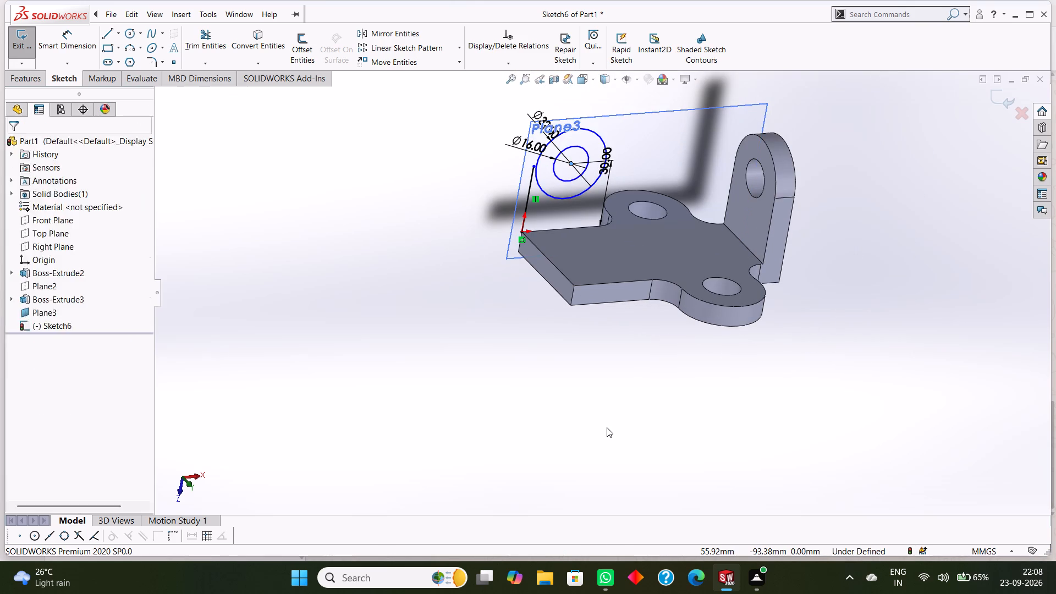
{"action": "key", "text": "ctrl+z"}
{"action": "key", "text": "ctrl+z"}
{"action": "key", "text": "ctrl+z"}
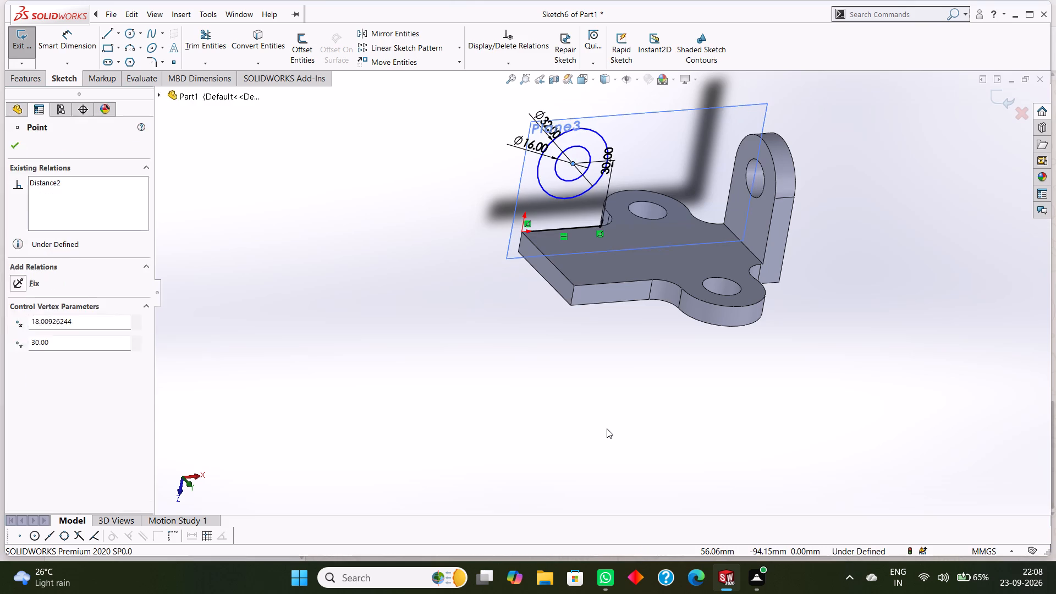
{"action": "key", "text": "ctrl+z"}
{"action": "key", "text": "ctrl+z"}
{"action": "key", "text": "ctrl+z"}
{"action": "key", "text": "ctrl+z"}
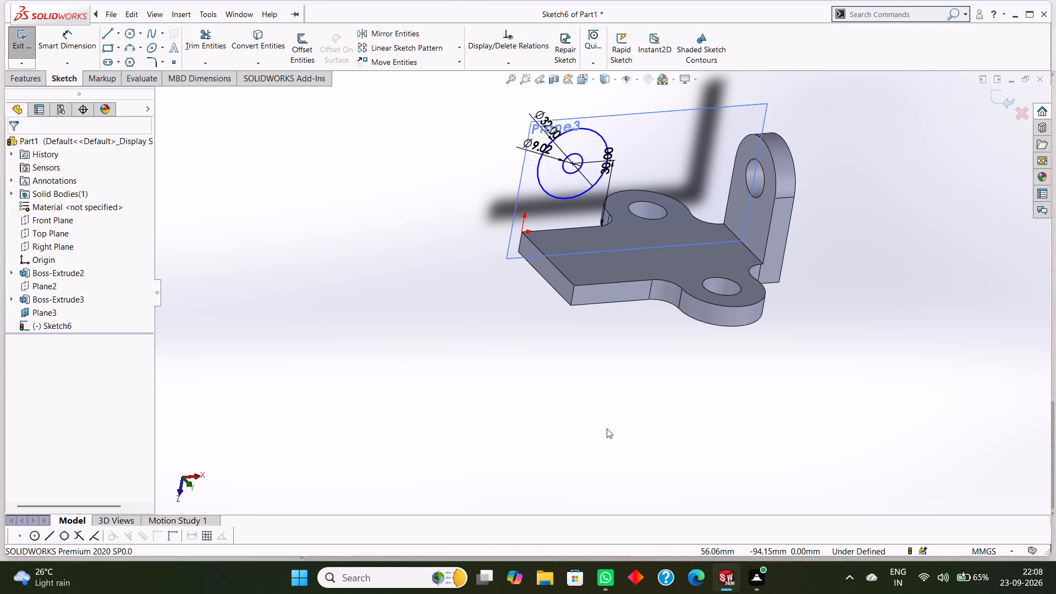
Undo the remaining dimensions and both circles of the second lug sketch, back to an empty sketch on Plane3.
{"action": "key", "text": "ctrl+z"}
{"action": "key", "text": "ctrl+z"}
{"action": "key", "text": "ctrl+z"}
{"action": "key", "text": "ctrl+z"}
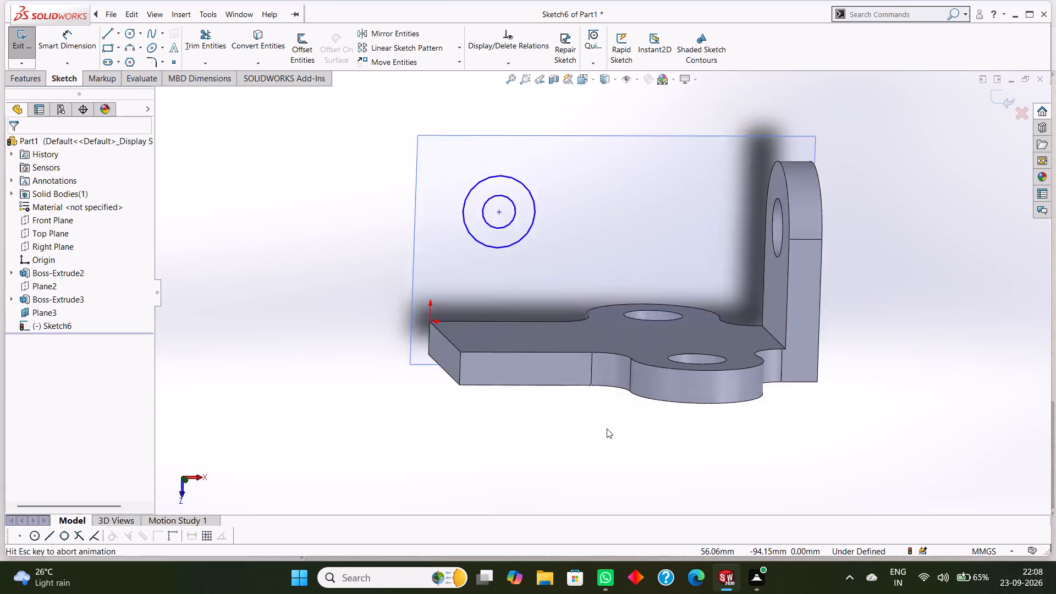
{"action": "key", "text": "ctrl+z"}
{"action": "key", "text": "ctrl+z"}
{"action": "key", "text": "ctrl+z"}
{"action": "key", "text": "ctrl+z"}
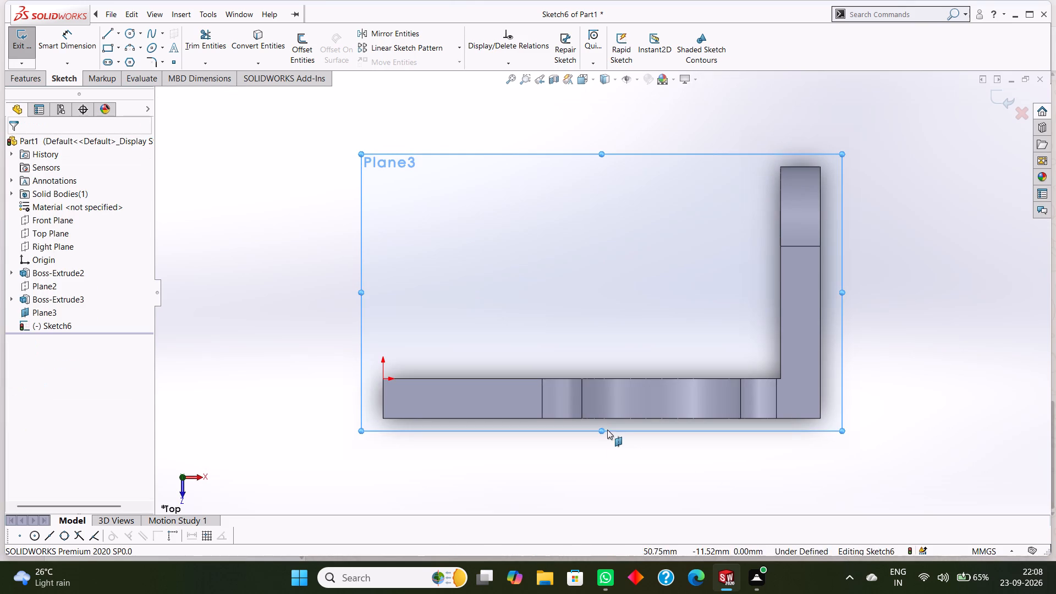
Undo the second lug sketch, Plane3 and the upright lug's extrusion, back to editing Sketch4.
{"action": "key", "text": "ctrl+z"}
{"action": "key", "text": "ctrl+z"}
{"action": "key", "text": "ctrl+z"}
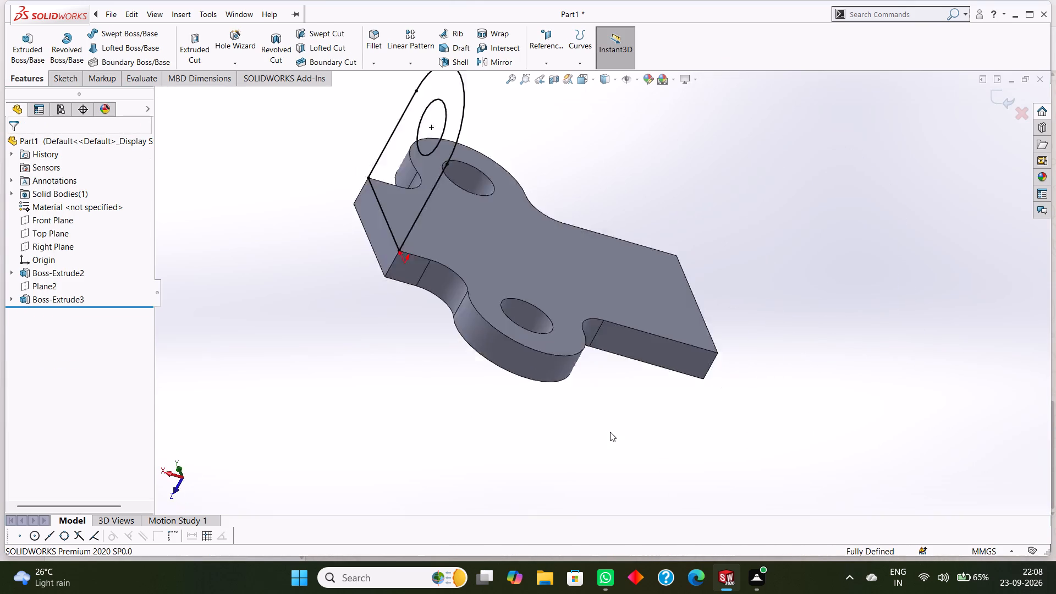
{"action": "key", "text": "ctrl+z"}
{"action": "key", "text": "ctrl+z"}
{"action": "key", "text": "ctrl+z"}
{"action": "key", "text": "ctrl+z"}
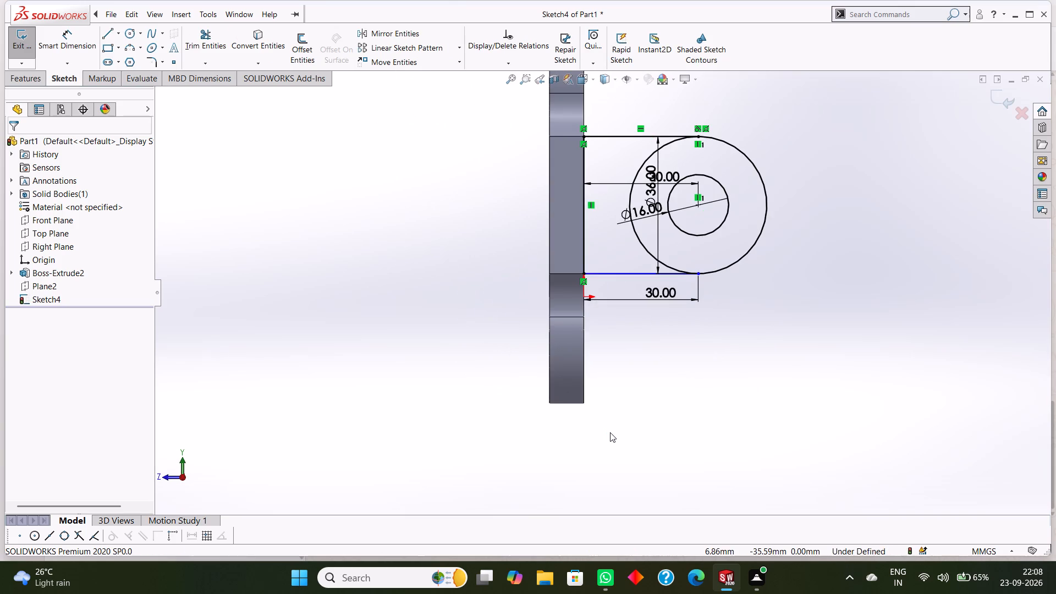
Undo Sketch4's lines, the 16 mm and 36 mm circle diameters and the 30 mm centre distance.
{"action": "key", "text": "ctrl+z"}
{"action": "key", "text": "ctrl+z"}
{"action": "key", "text": "ctrl+z"}
{"action": "key", "text": "ctrl+z"}
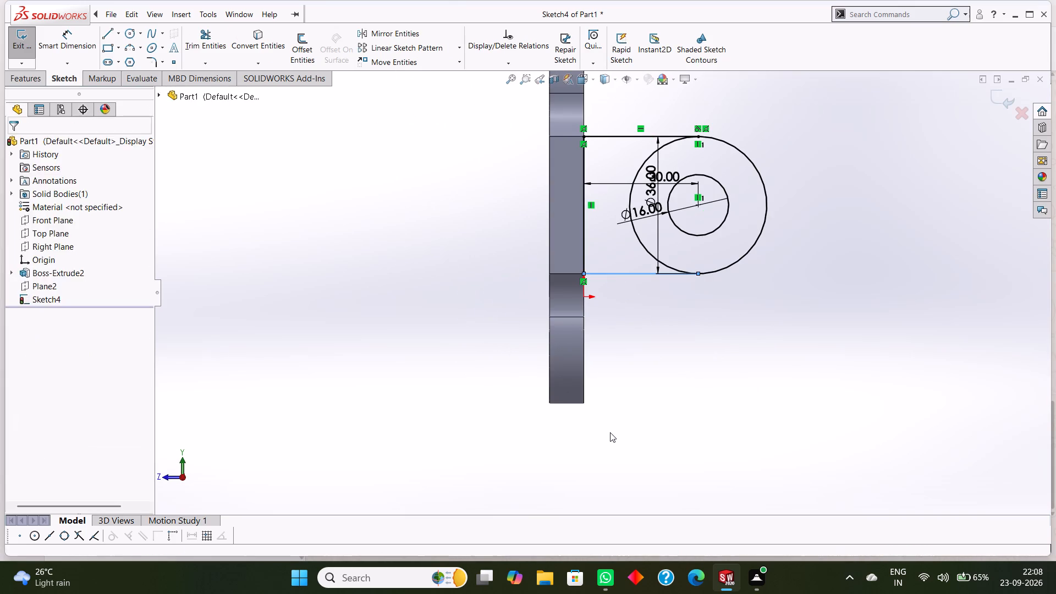
{"action": "key", "text": "ctrl+z"}
{"action": "key", "text": "ctrl+z"}
{"action": "key", "text": "ctrl+z"}
{"action": "key", "text": "ctrl+z"}
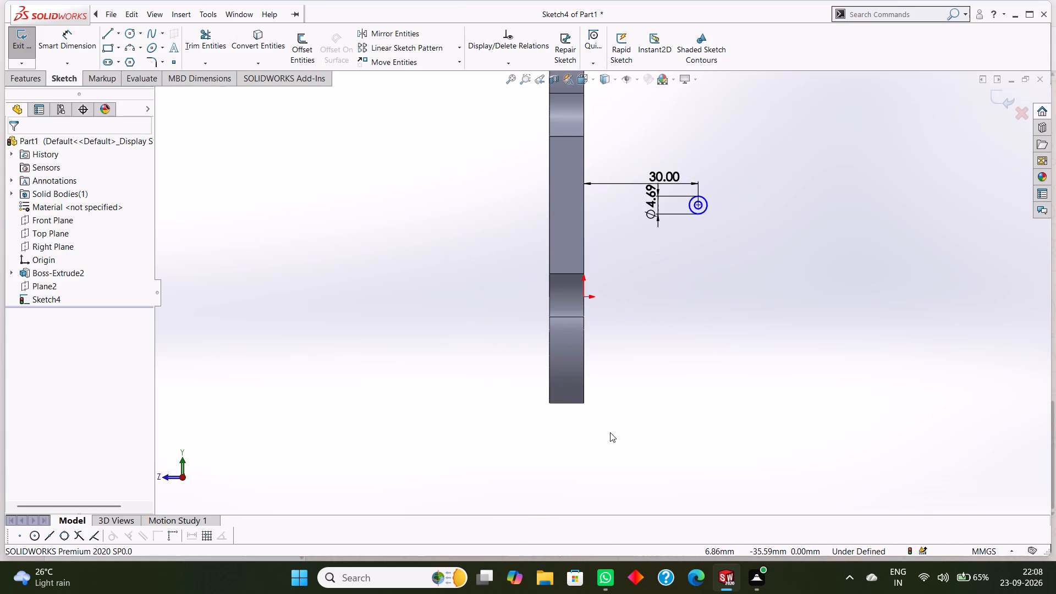
{"action": "key", "text": "ctrl+z"}
{"action": "key", "text": "ctrl+z"}
{"action": "key", "text": "ctrl+z"}
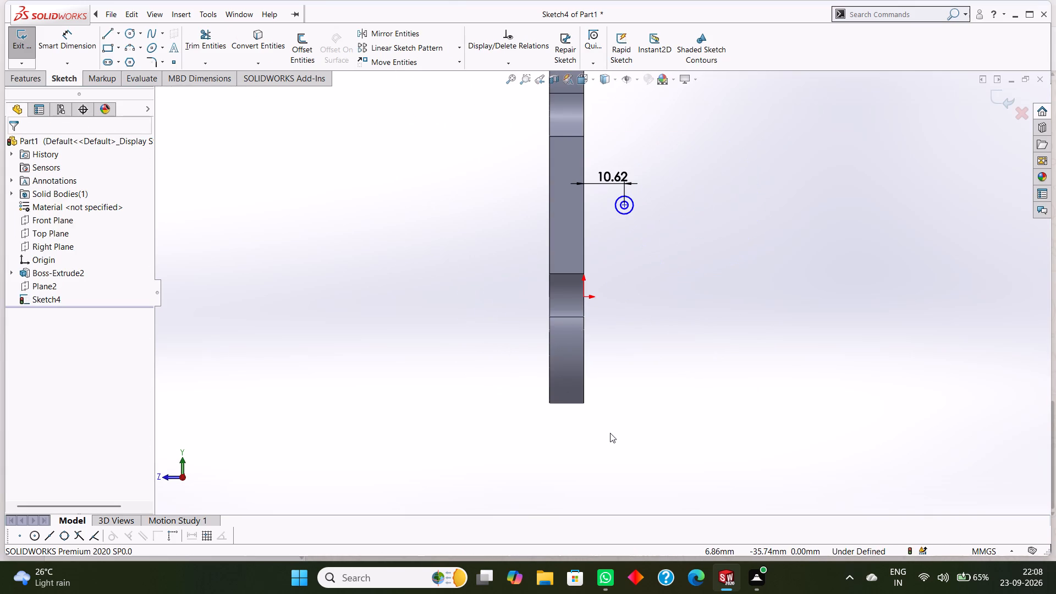
Undo Sketch4's remaining dimension and circles, Plane2 and the base plate's extrusion, back to editing Sketch1.
{"action": "key", "text": "ctrl+z"}
{"action": "key", "text": "ctrl+z"}
{"action": "key", "text": "ctrl+z"}
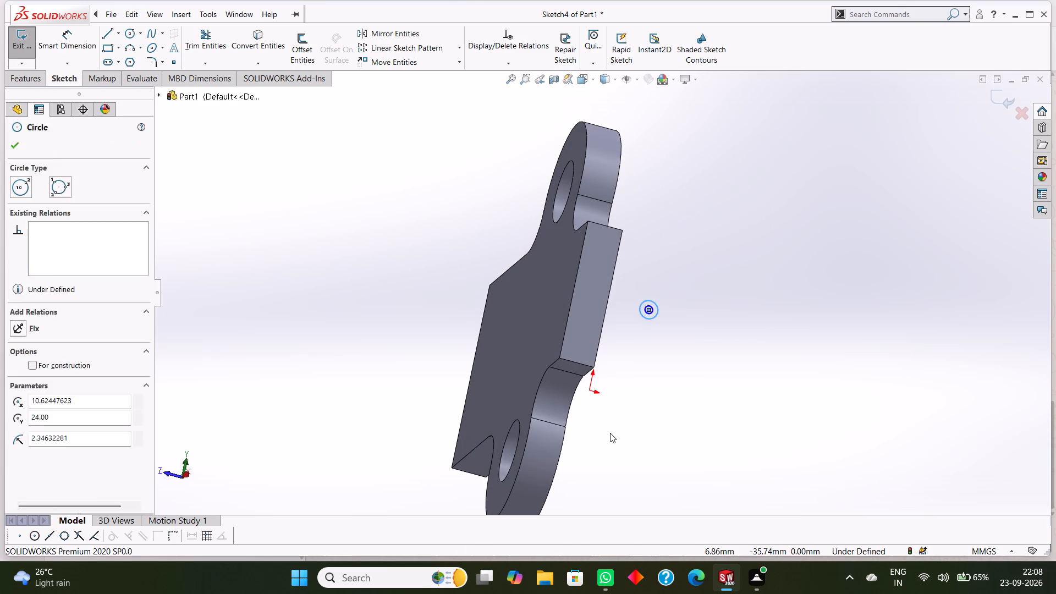
{"action": "key", "text": "ctrl+z"}
{"action": "key", "text": "ctrl+z"}
{"action": "key", "text": "ctrl+z"}
{"action": "key", "text": "ctrl+z"}
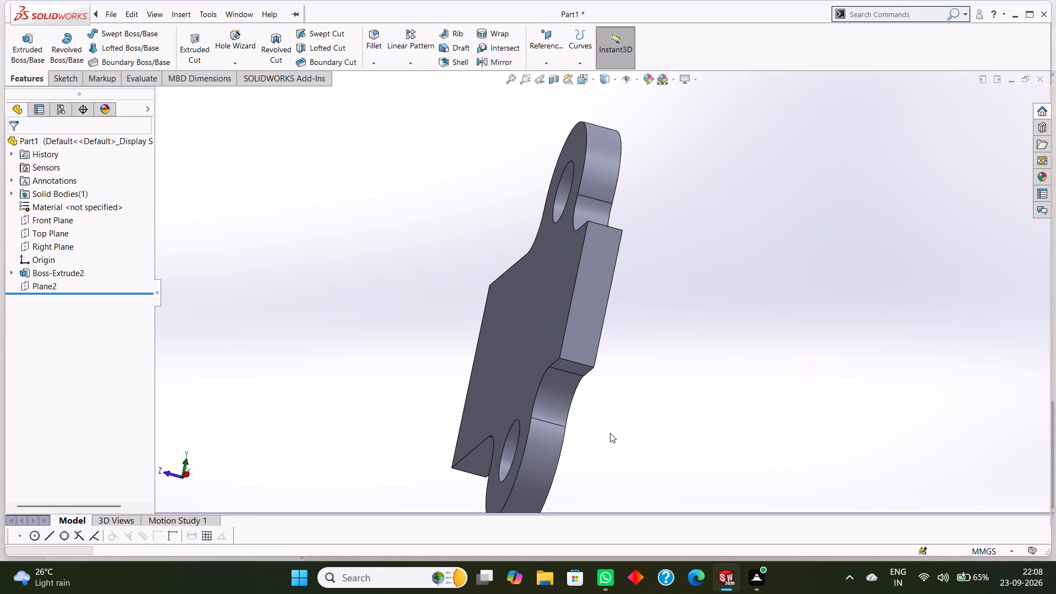
{"action": "key", "text": "ctrl+z"}
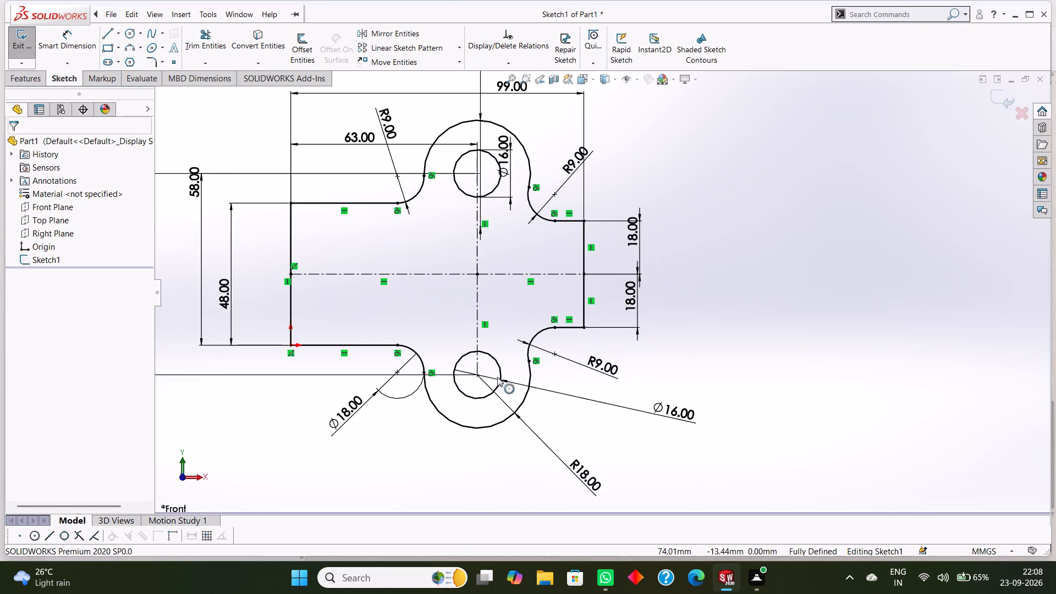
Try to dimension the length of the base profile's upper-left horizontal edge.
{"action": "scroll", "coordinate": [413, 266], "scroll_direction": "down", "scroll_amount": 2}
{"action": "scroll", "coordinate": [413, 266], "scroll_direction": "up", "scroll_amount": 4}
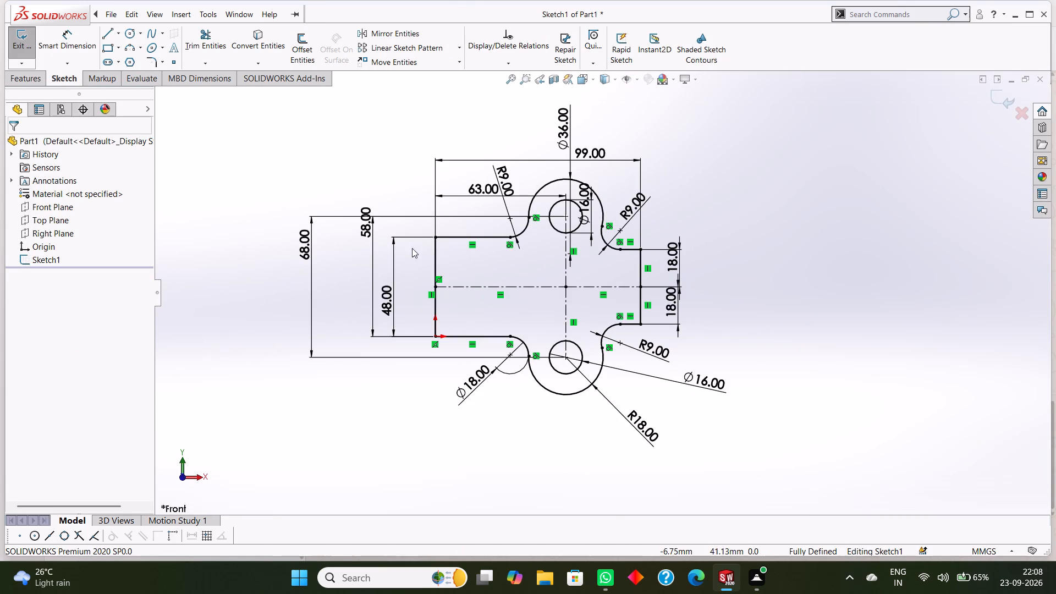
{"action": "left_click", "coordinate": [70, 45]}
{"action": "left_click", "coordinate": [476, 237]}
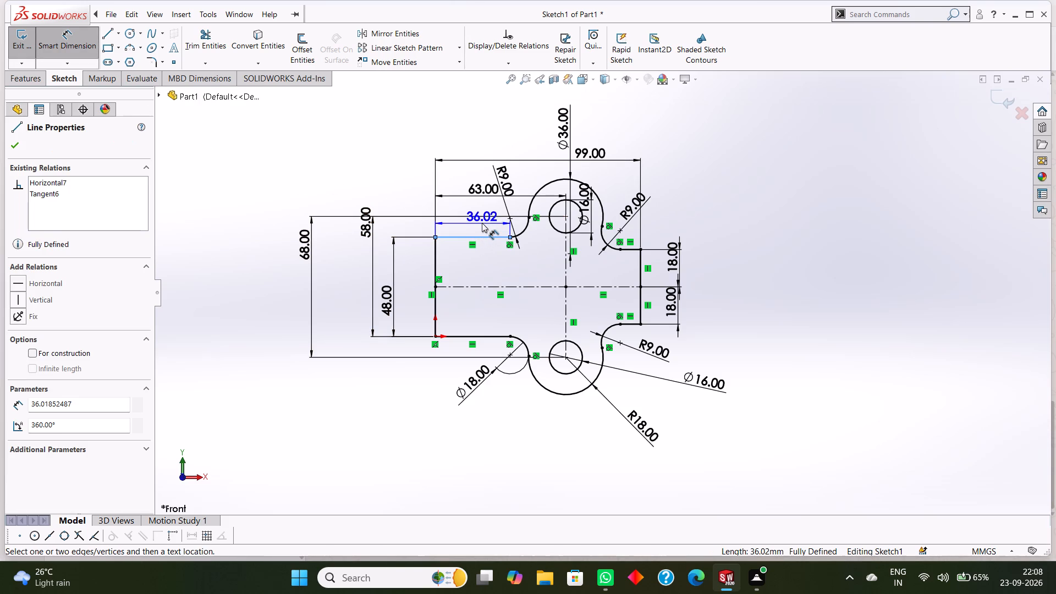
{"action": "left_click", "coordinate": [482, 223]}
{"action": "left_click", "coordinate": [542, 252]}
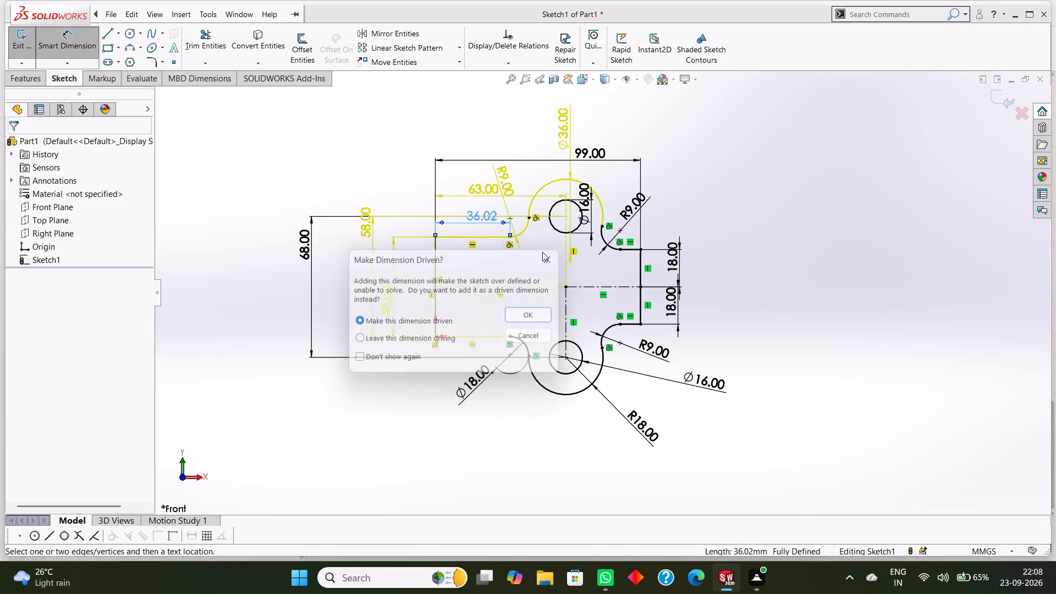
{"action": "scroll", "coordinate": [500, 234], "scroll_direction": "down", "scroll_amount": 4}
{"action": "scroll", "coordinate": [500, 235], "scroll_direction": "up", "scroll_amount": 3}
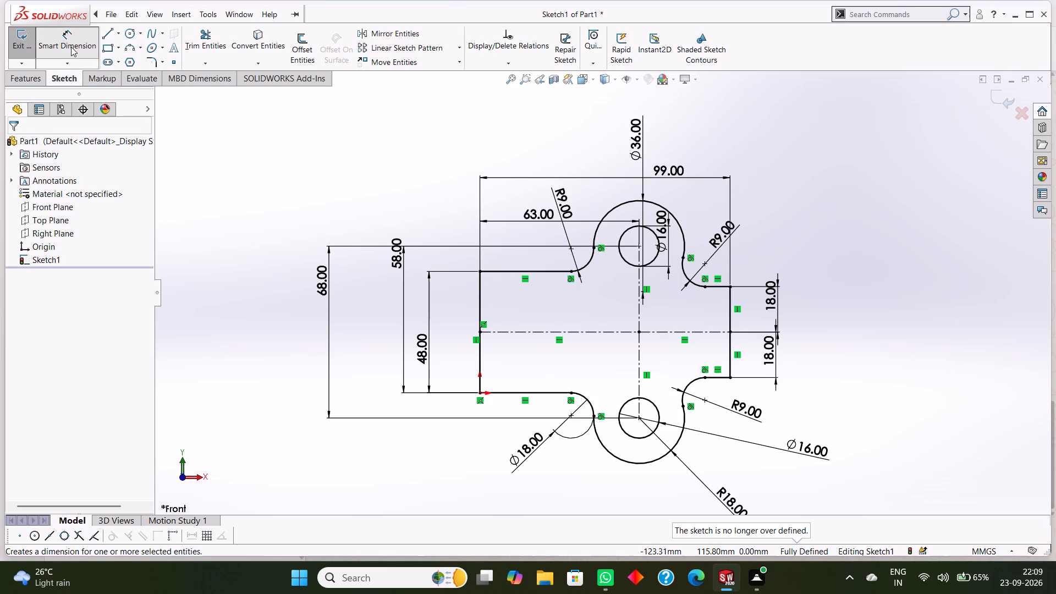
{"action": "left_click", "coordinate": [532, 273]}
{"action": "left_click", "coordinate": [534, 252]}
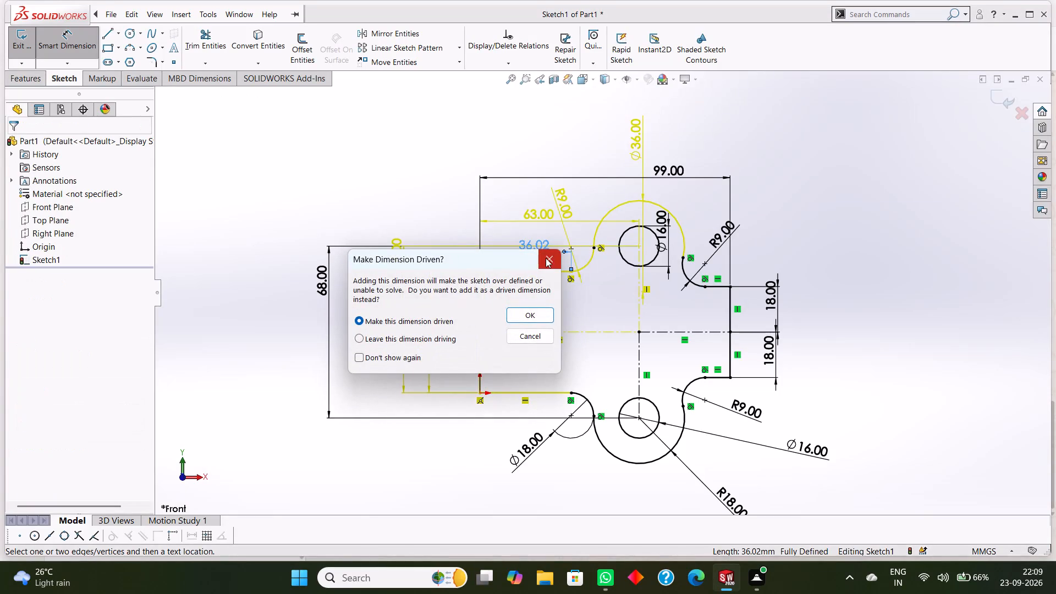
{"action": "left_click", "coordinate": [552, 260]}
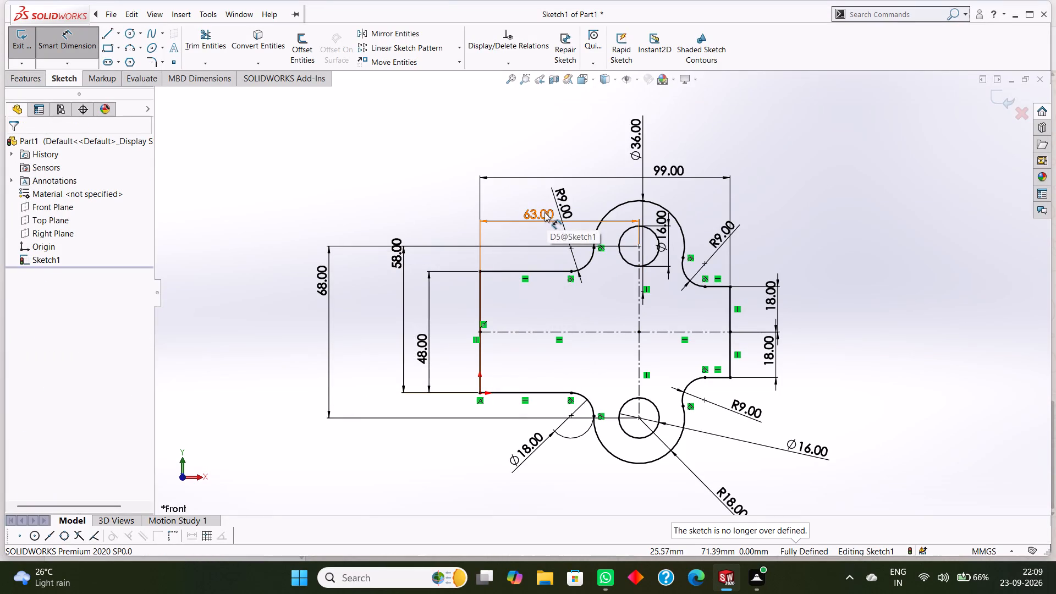
Delete the 63 mm and 99 mm horizontal dimensions from the base profile sketch.
{"action": "right_click", "coordinate": [543, 212]}
{"action": "left_click", "coordinate": [585, 246]}
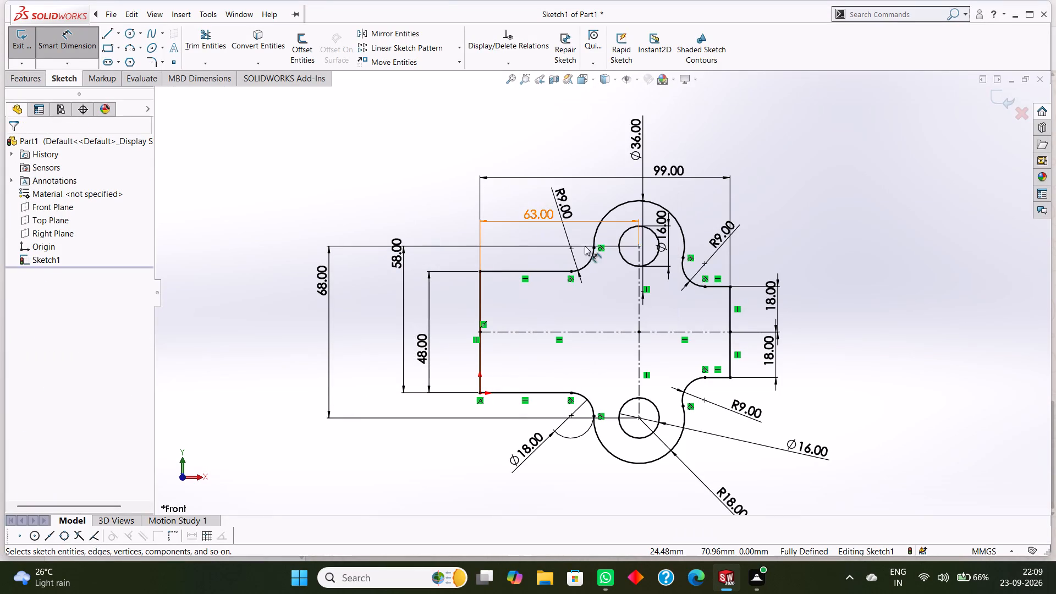
{"action": "right_click", "coordinate": [541, 209]}
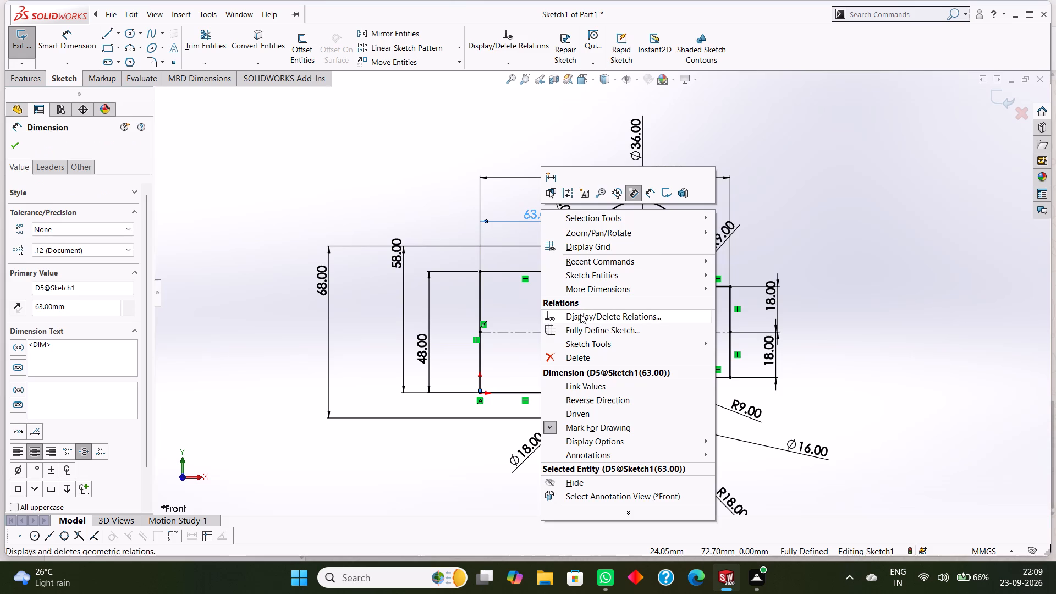
{"action": "left_click", "coordinate": [593, 359]}
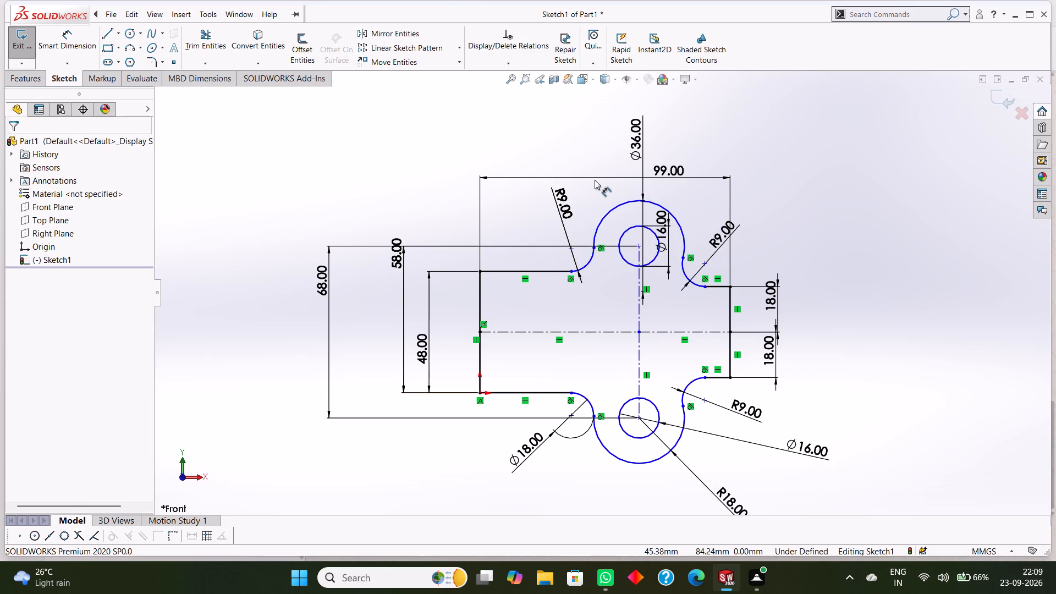
{"action": "right_click", "coordinate": [665, 174]}
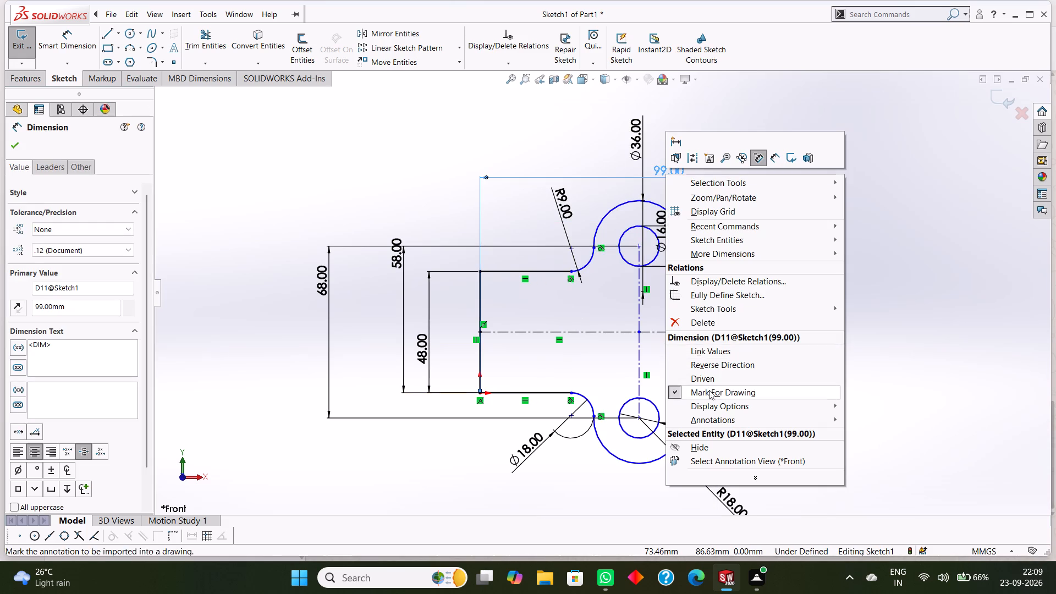
{"action": "left_click", "coordinate": [717, 320]}
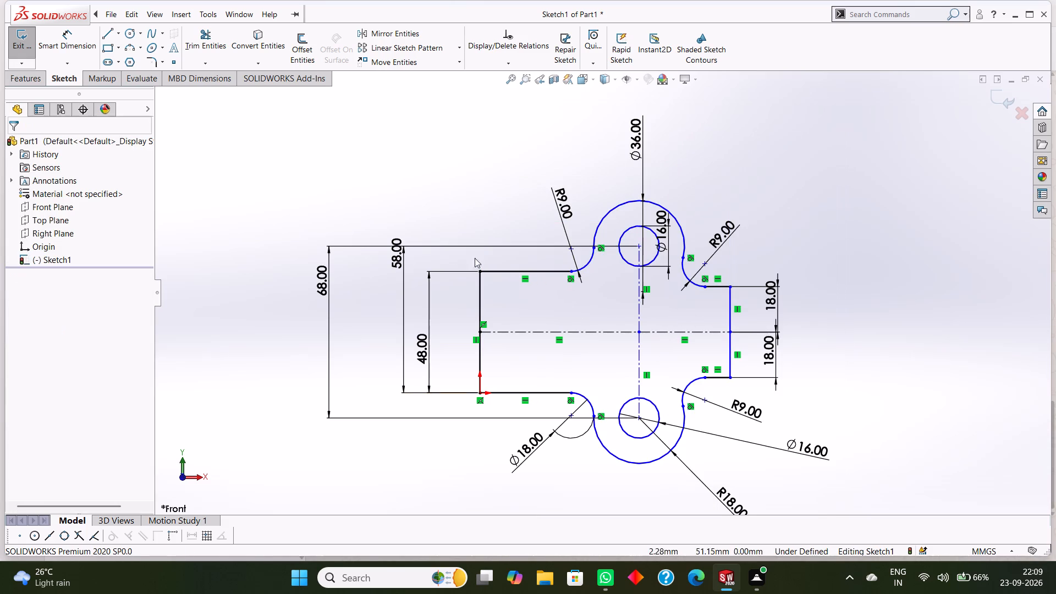
Dimension the base profile's upper-left horizontal edge to 36 mm.
{"action": "left_click", "coordinate": [57, 44]}
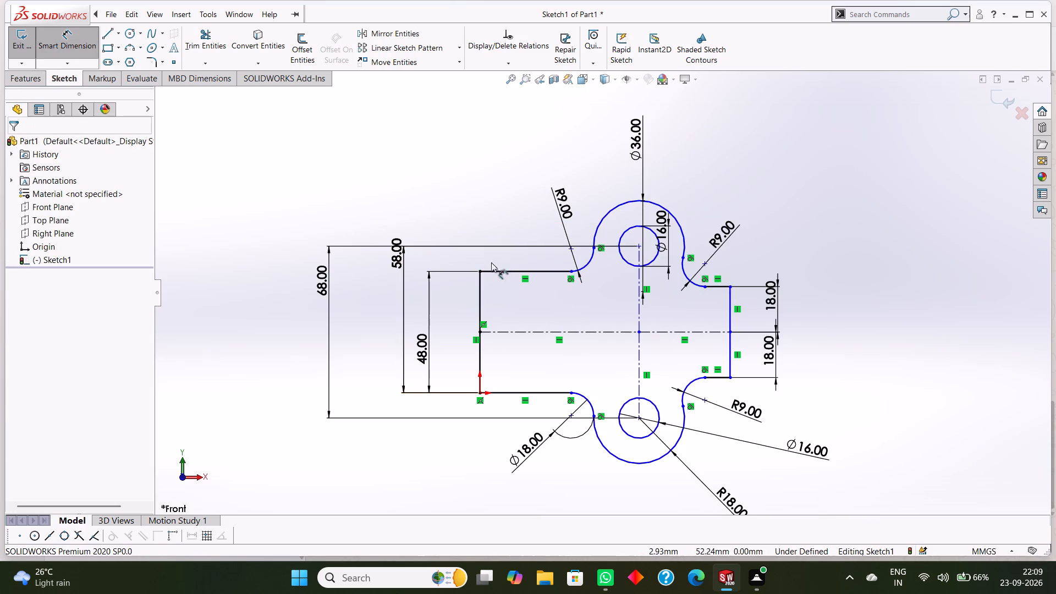
{"action": "left_click", "coordinate": [529, 271]}
{"action": "left_click", "coordinate": [521, 234]}
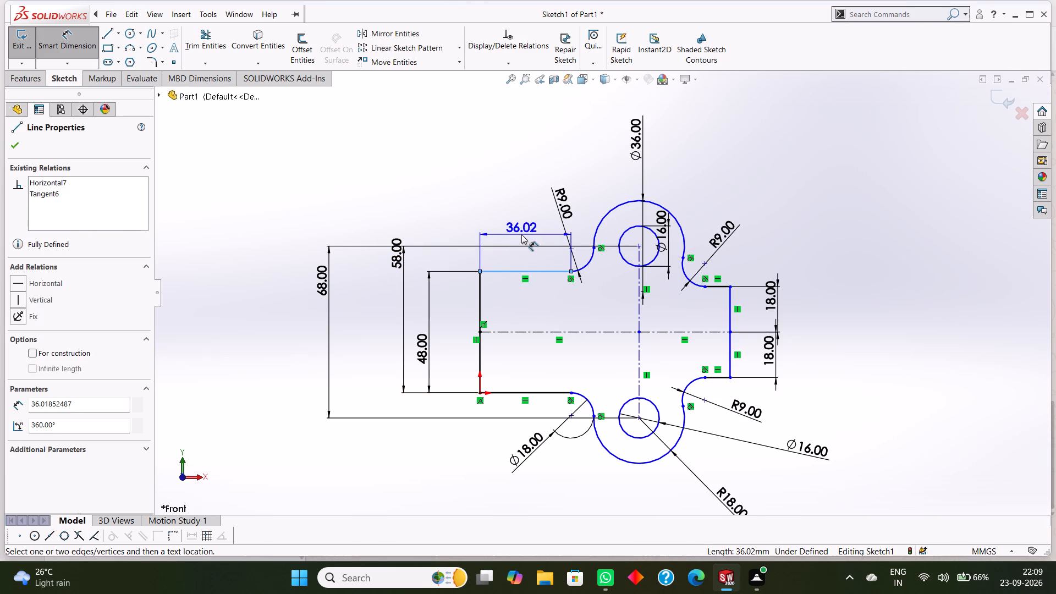
{"action": "type", "text": "36"}
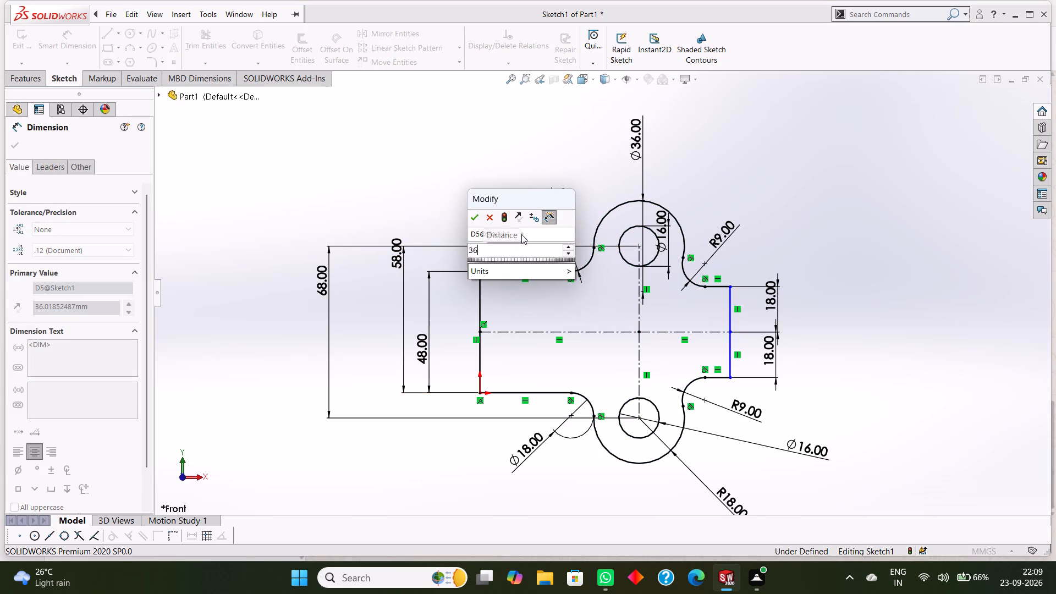
{"action": "key", "text": "Return"}
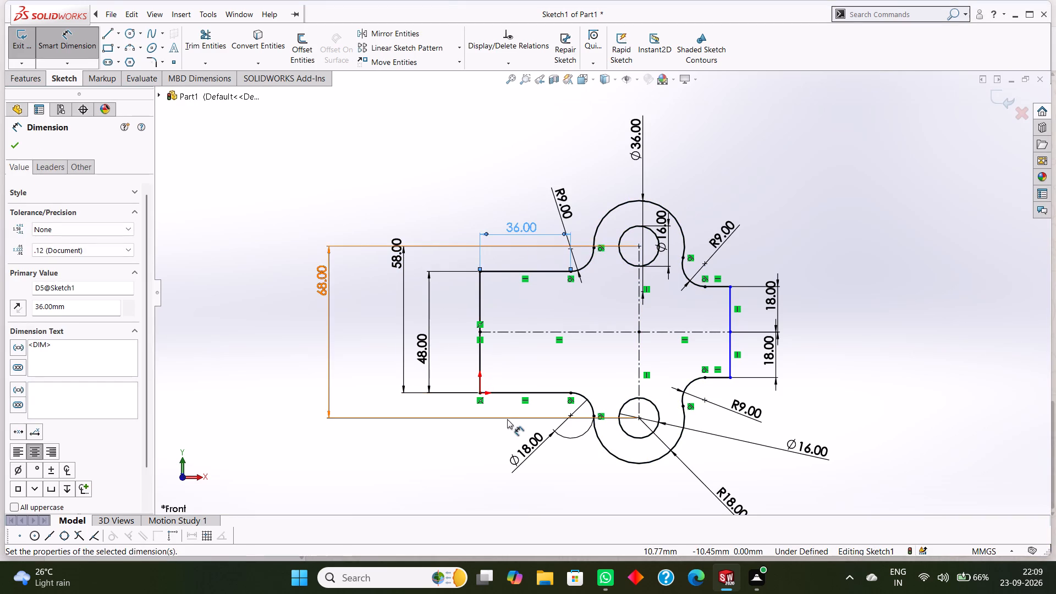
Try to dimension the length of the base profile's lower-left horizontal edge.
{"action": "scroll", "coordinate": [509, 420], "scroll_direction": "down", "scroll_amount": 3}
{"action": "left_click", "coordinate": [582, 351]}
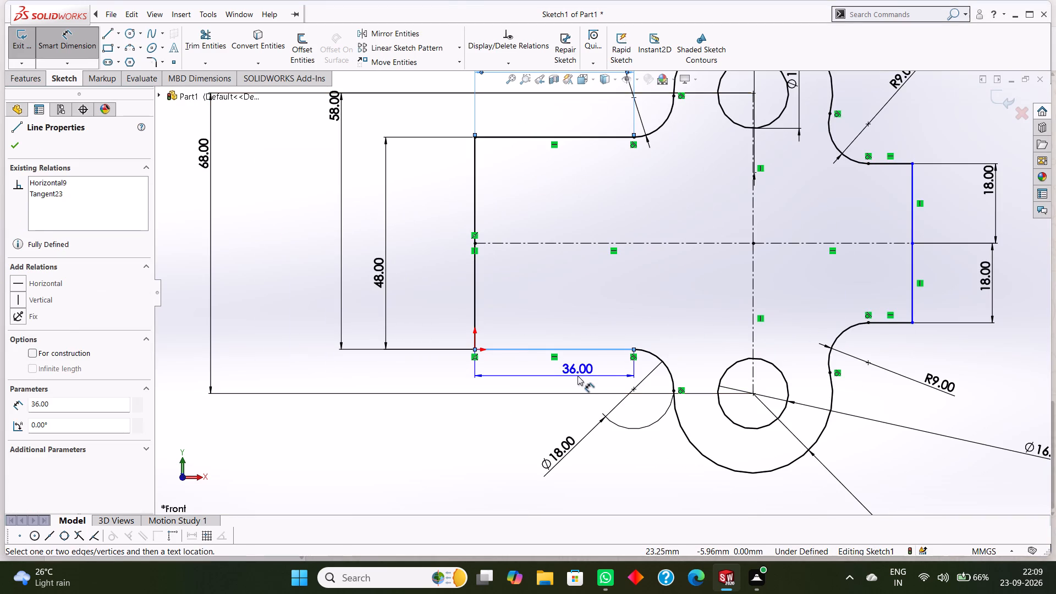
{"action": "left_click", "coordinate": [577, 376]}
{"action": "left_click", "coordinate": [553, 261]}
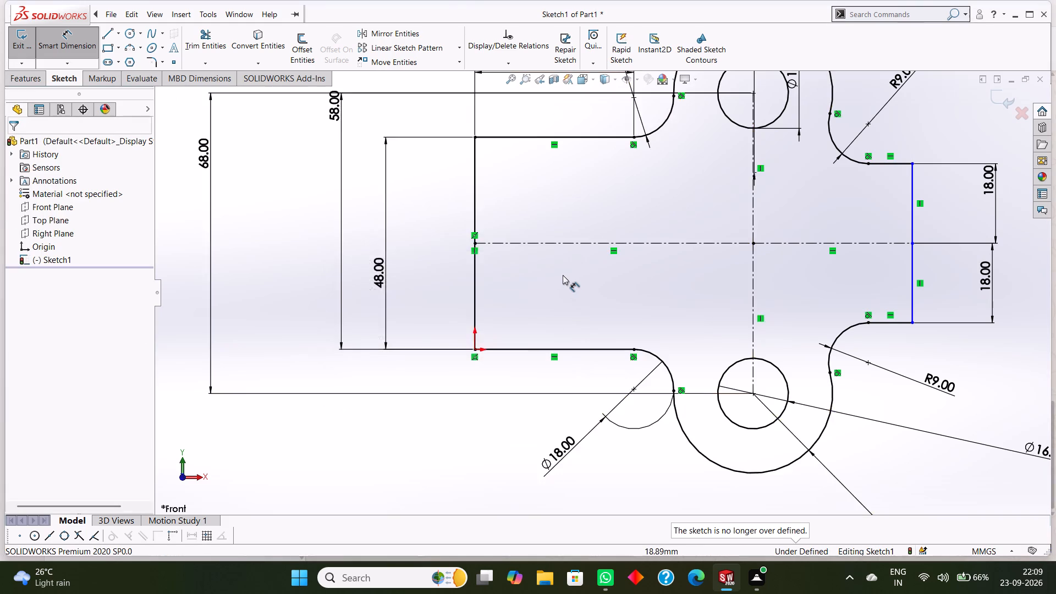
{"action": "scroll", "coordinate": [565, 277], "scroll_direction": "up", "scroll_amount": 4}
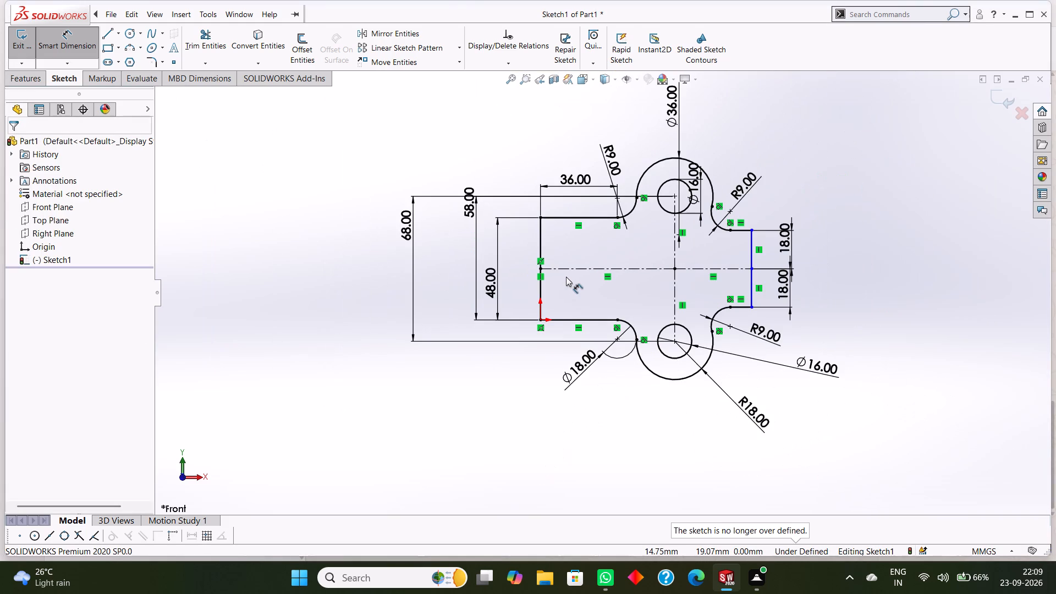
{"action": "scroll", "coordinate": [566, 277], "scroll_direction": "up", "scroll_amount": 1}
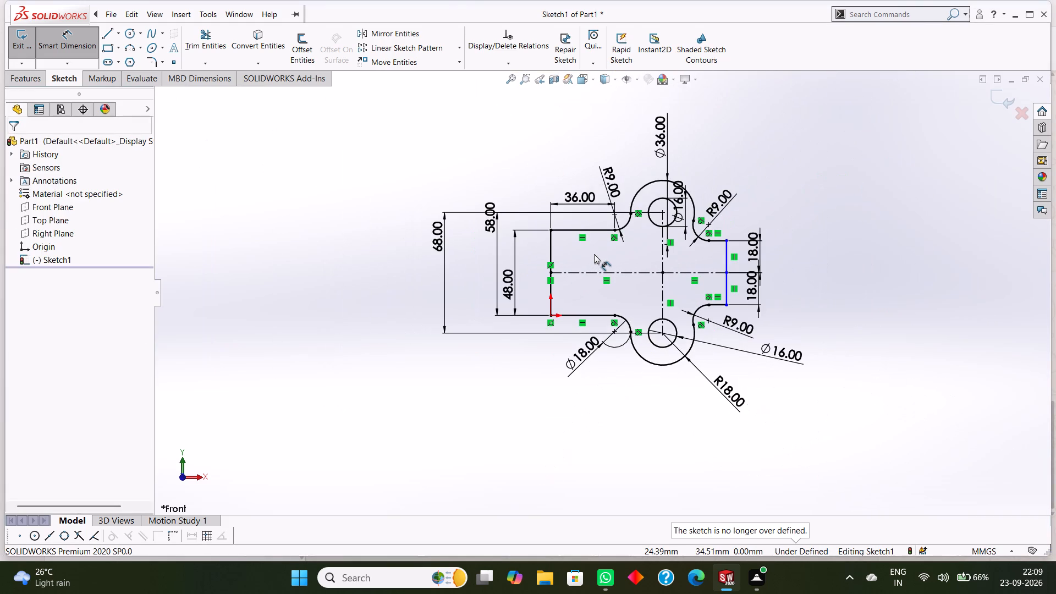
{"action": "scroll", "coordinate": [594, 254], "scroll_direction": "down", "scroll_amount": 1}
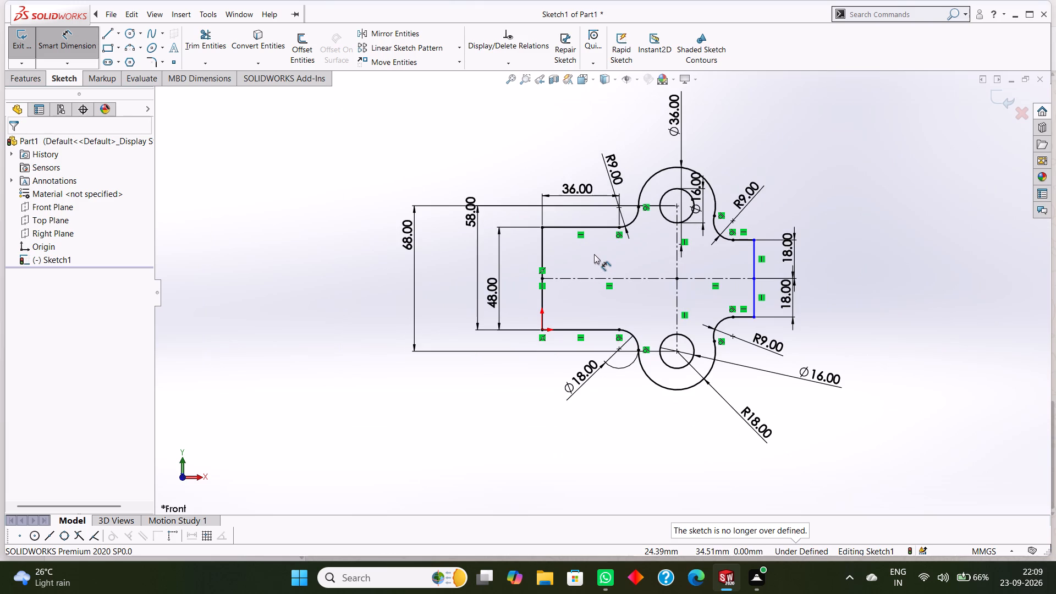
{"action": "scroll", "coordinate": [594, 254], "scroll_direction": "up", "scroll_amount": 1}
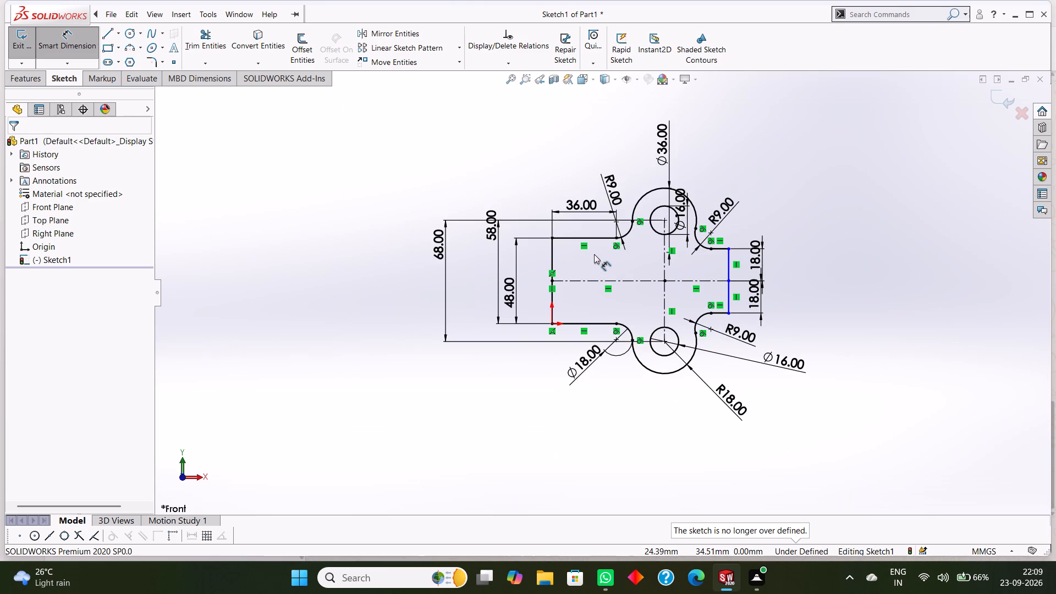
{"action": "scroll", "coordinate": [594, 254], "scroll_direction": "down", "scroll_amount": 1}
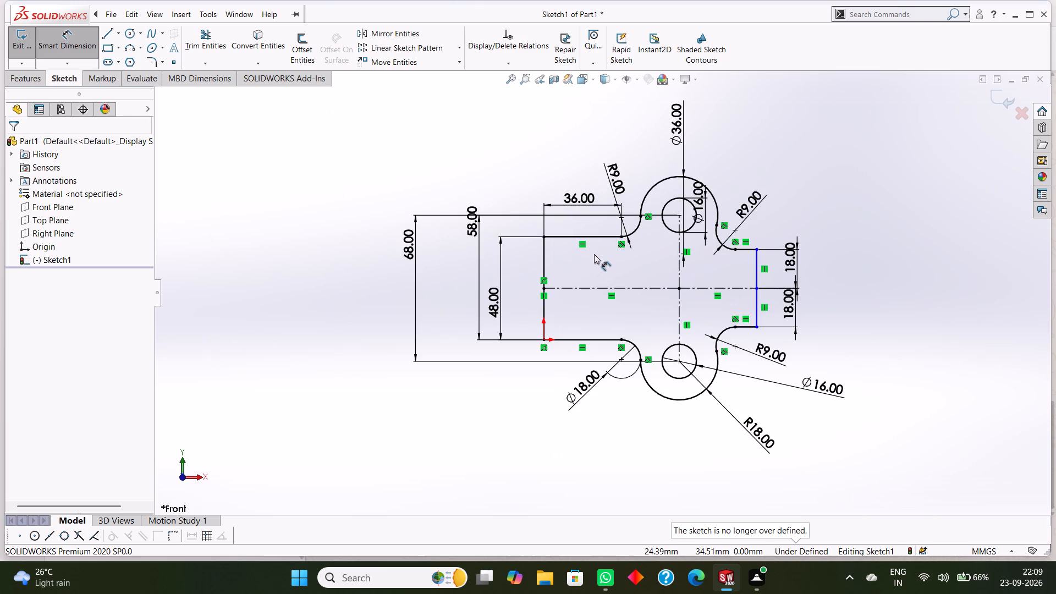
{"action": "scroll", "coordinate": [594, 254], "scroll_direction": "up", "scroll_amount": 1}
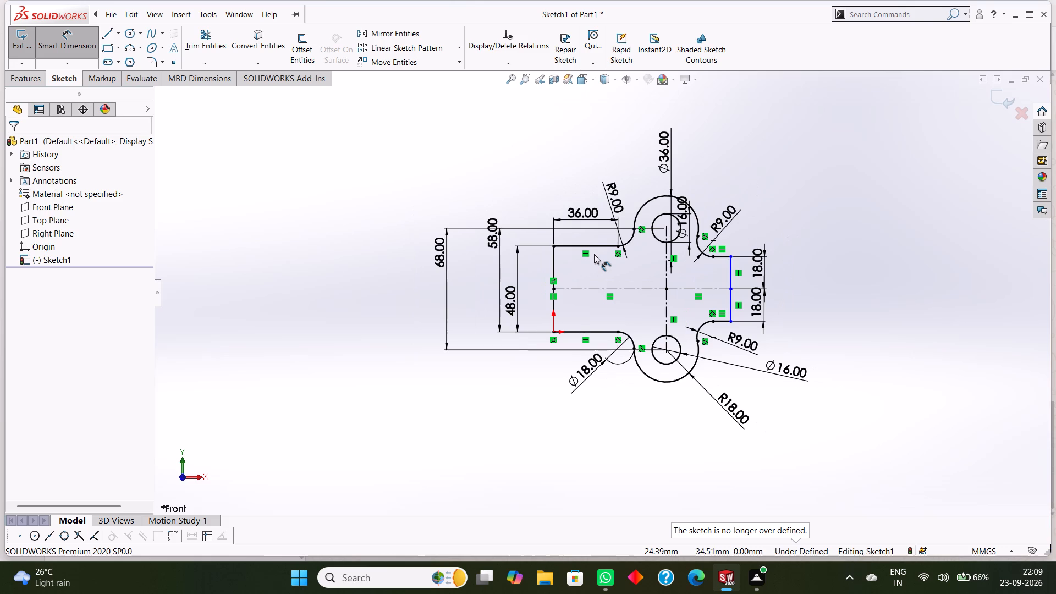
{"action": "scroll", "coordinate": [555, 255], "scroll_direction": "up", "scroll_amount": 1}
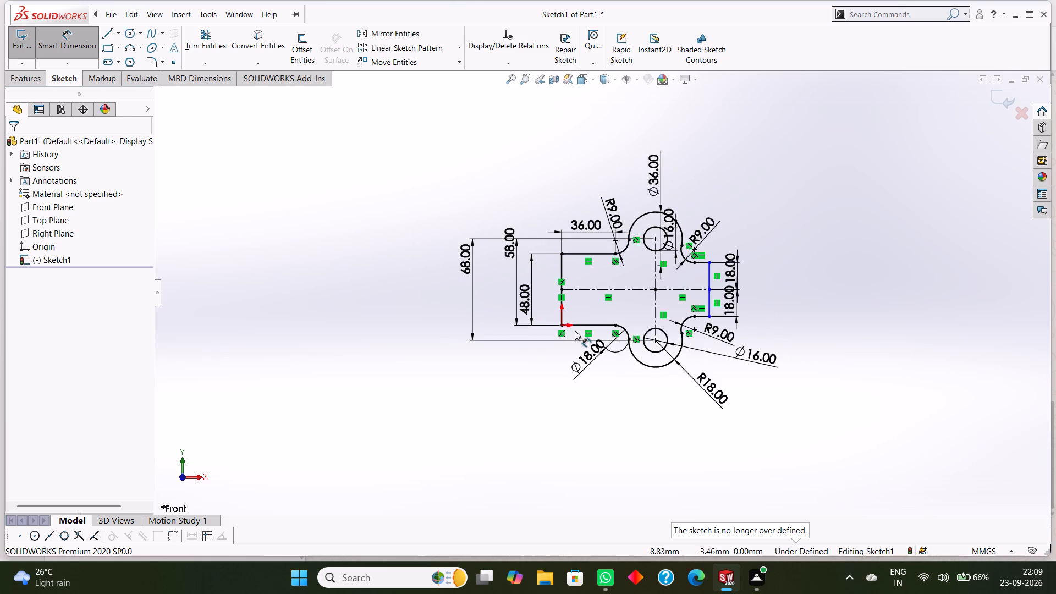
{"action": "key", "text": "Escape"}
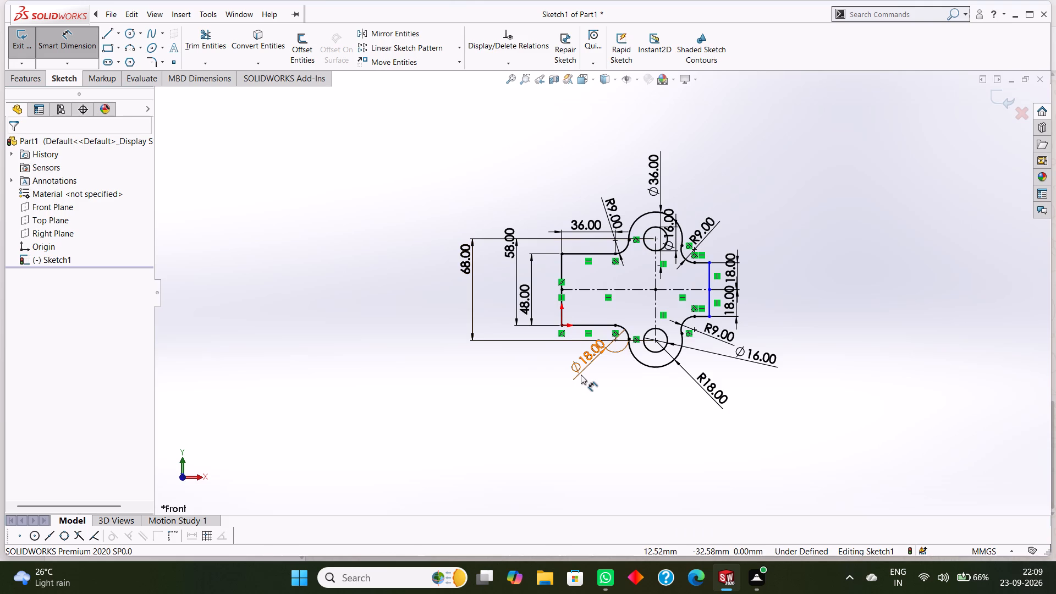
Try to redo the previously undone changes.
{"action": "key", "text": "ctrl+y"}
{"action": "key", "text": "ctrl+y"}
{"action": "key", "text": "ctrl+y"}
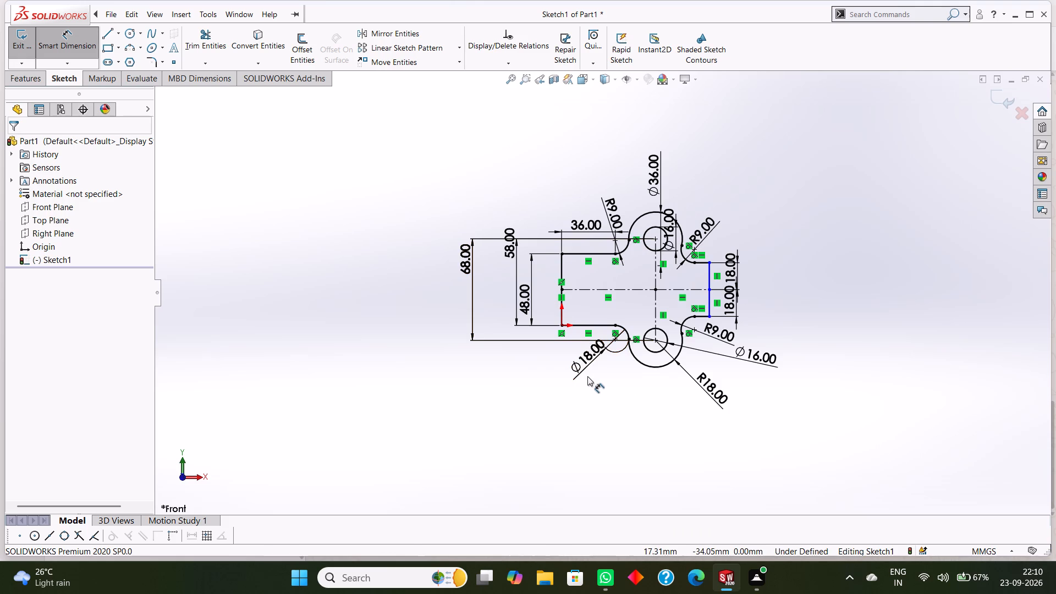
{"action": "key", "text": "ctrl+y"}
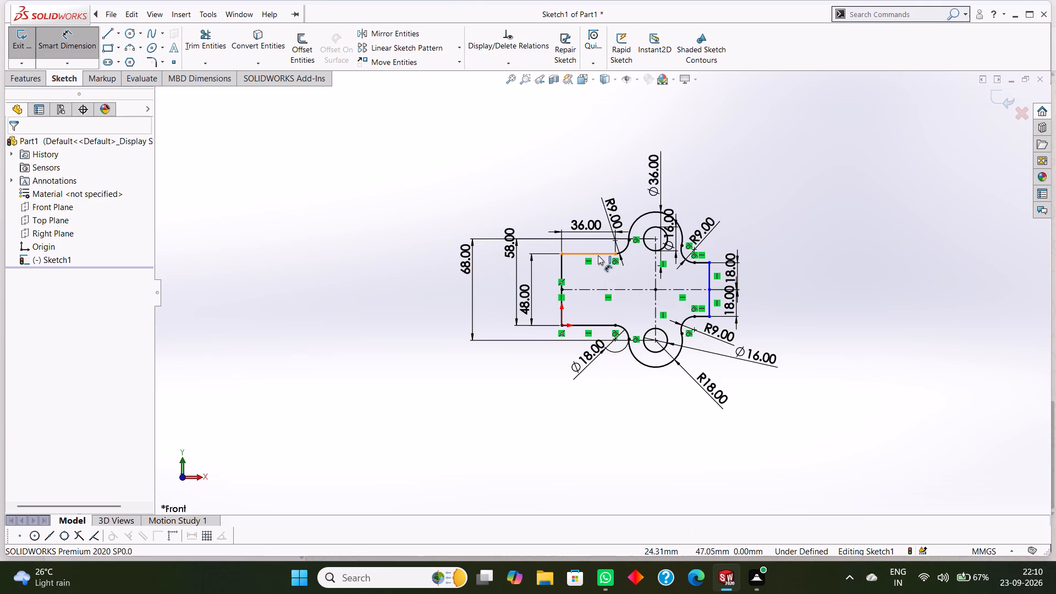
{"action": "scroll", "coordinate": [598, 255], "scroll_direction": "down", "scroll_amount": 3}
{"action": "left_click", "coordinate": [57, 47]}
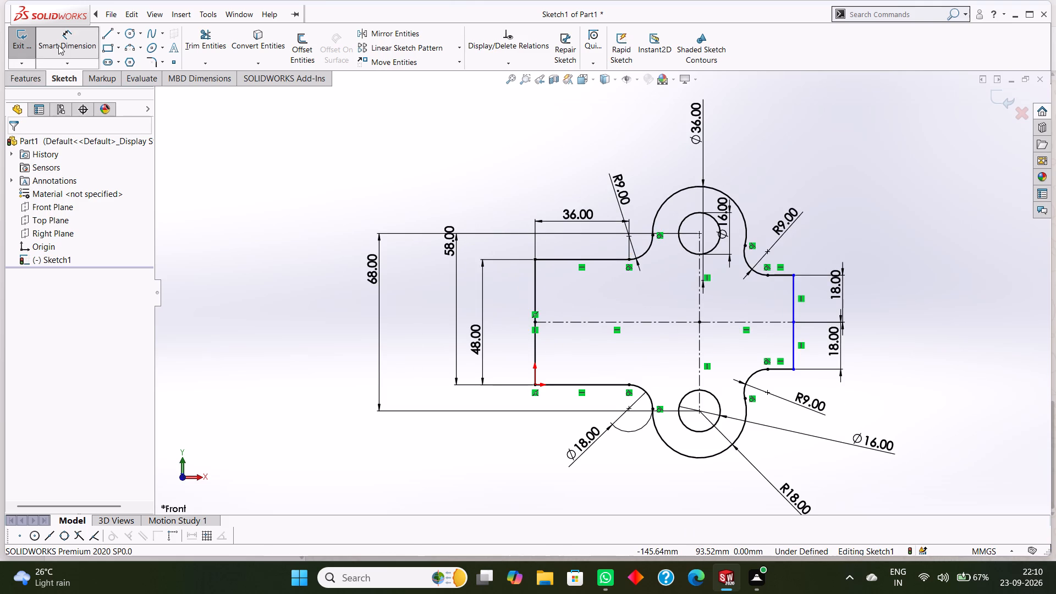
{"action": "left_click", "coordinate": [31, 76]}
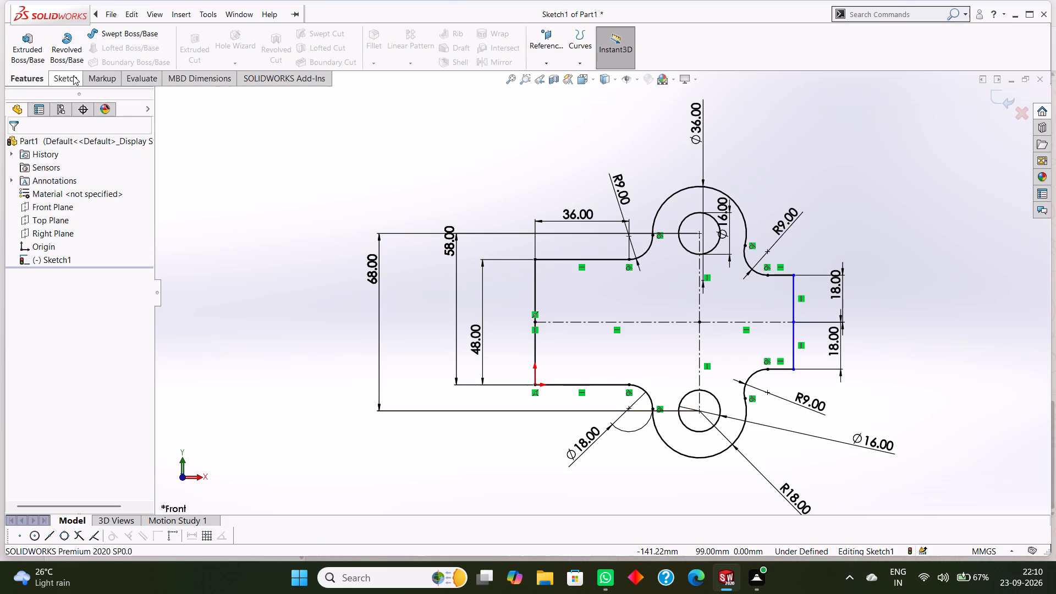
Add a 99 mm horizontal dimension for the base profile's overall length, from the origin corner to the lower corner of the narrow end.
{"action": "left_click", "coordinate": [62, 79]}
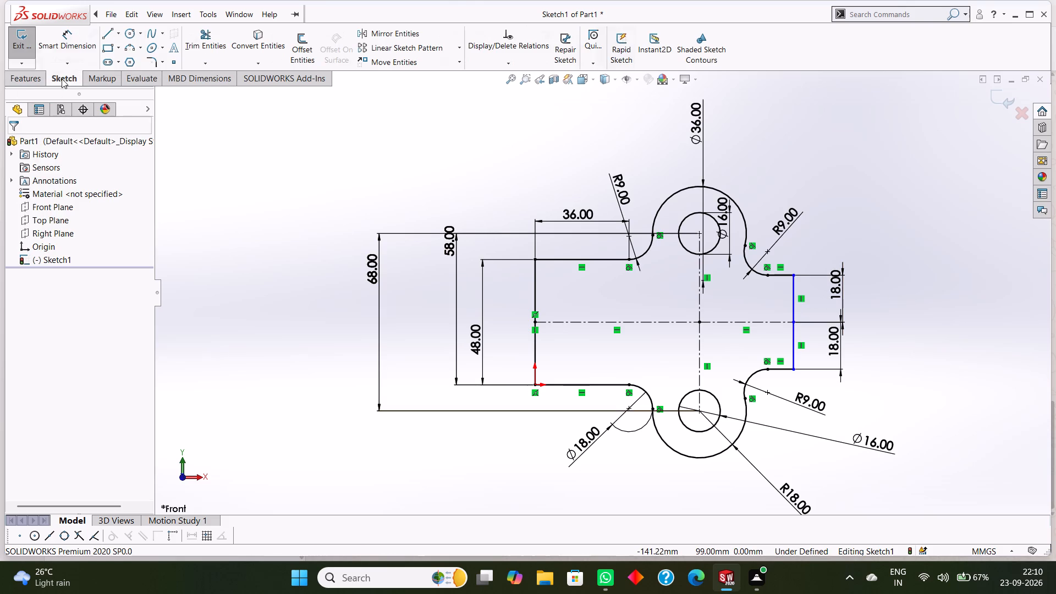
{"action": "left_click", "coordinate": [56, 42]}
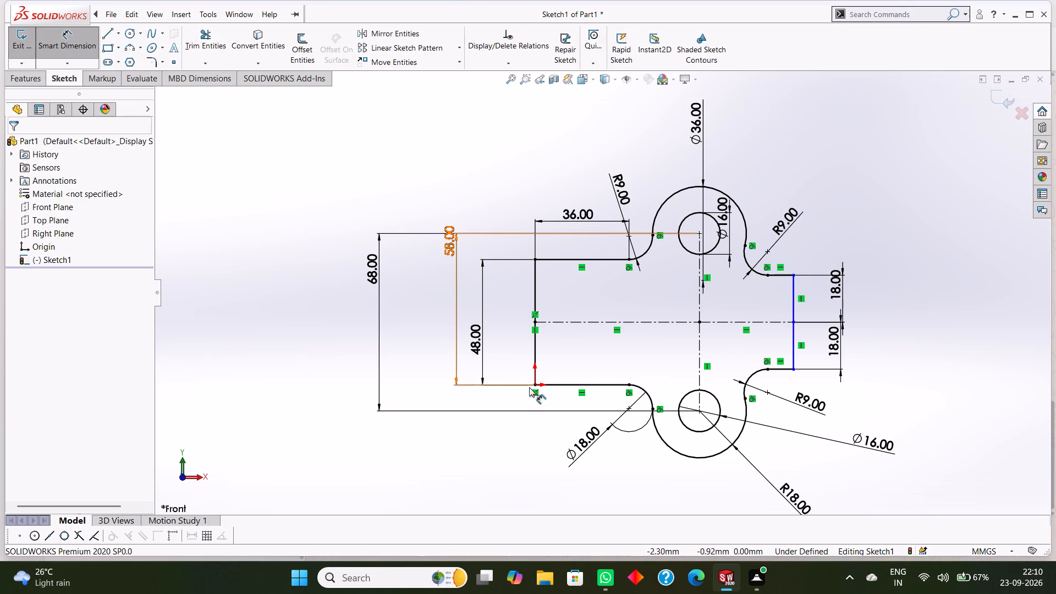
{"action": "left_click", "coordinate": [535, 383]}
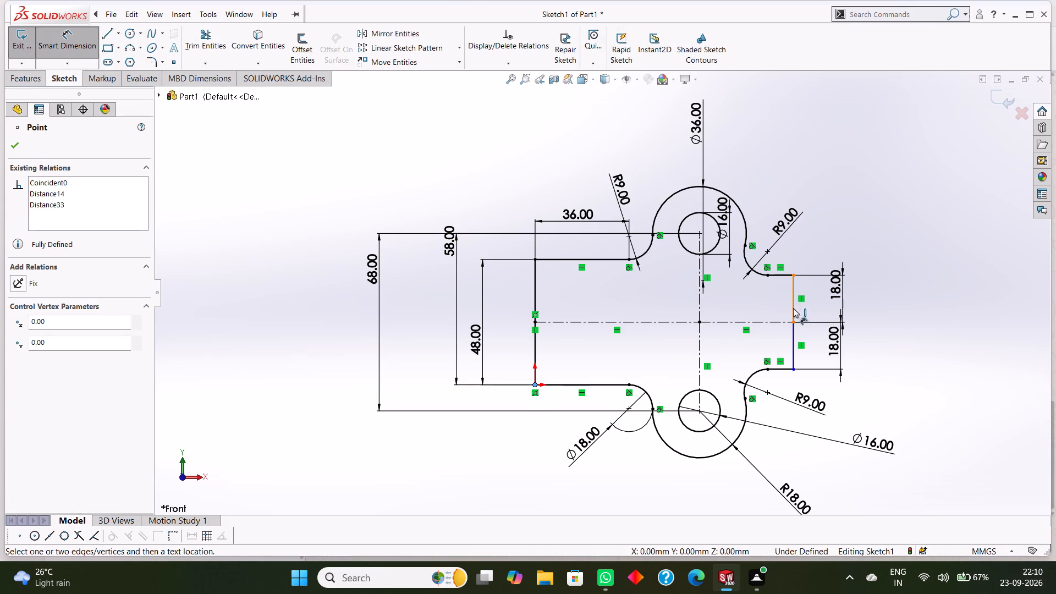
{"action": "left_click", "coordinate": [793, 368]}
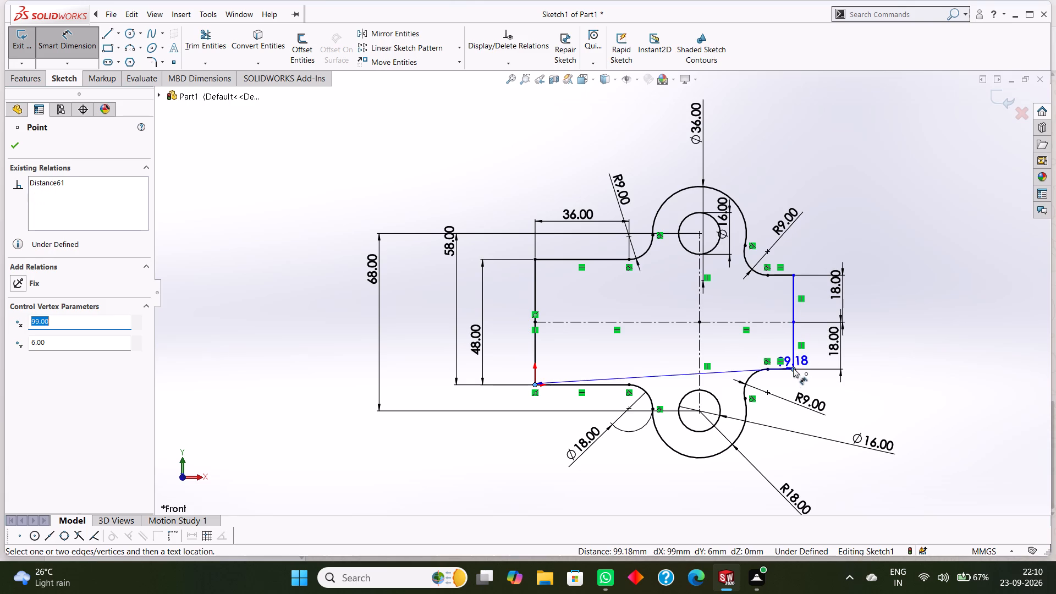
{"action": "left_click", "coordinate": [714, 499]}
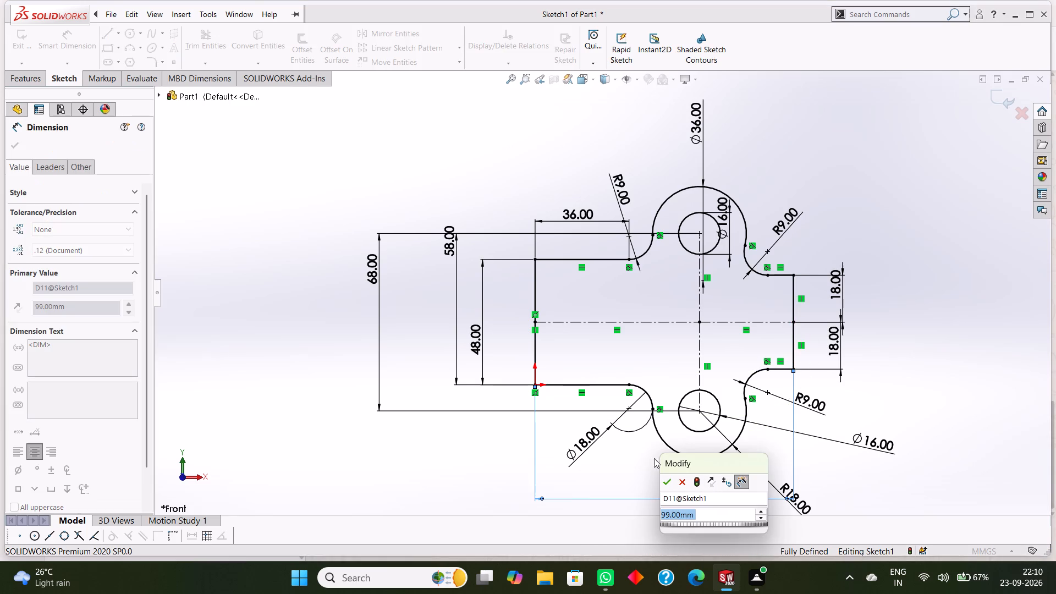
{"action": "left_click", "coordinate": [667, 478]}
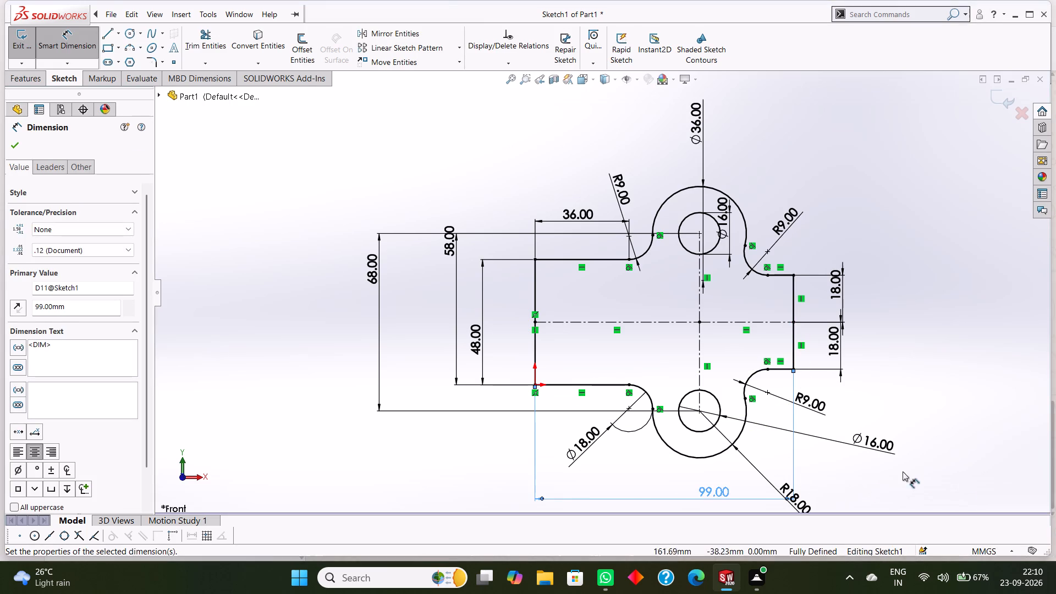
{"action": "left_click", "coordinate": [9, 142]}
Extrude the base profile 9 mm as a blind boss.
{"action": "left_click", "coordinate": [24, 81]}
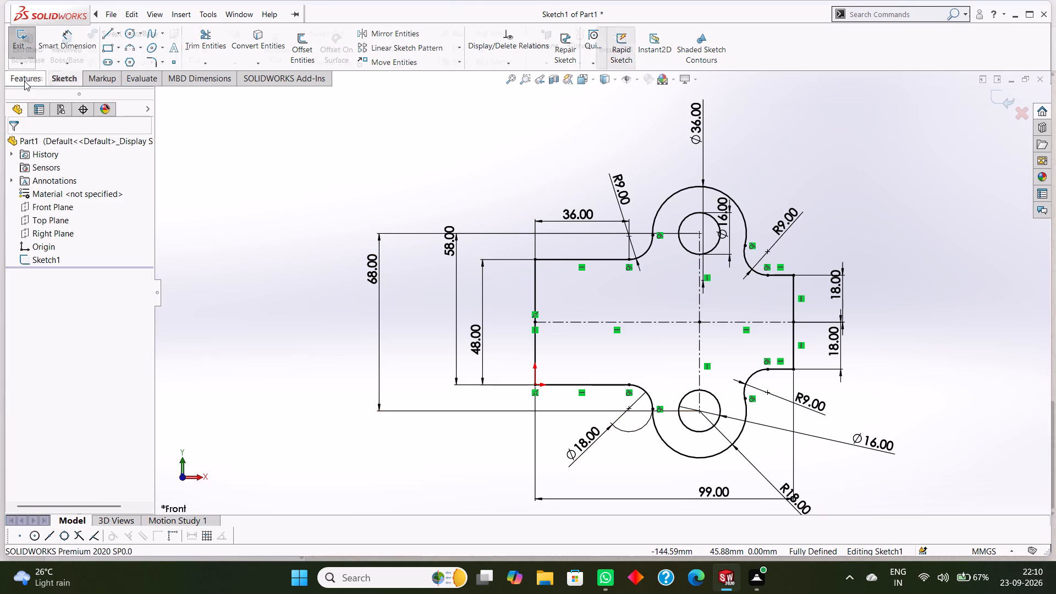
{"action": "left_click", "coordinate": [26, 52]}
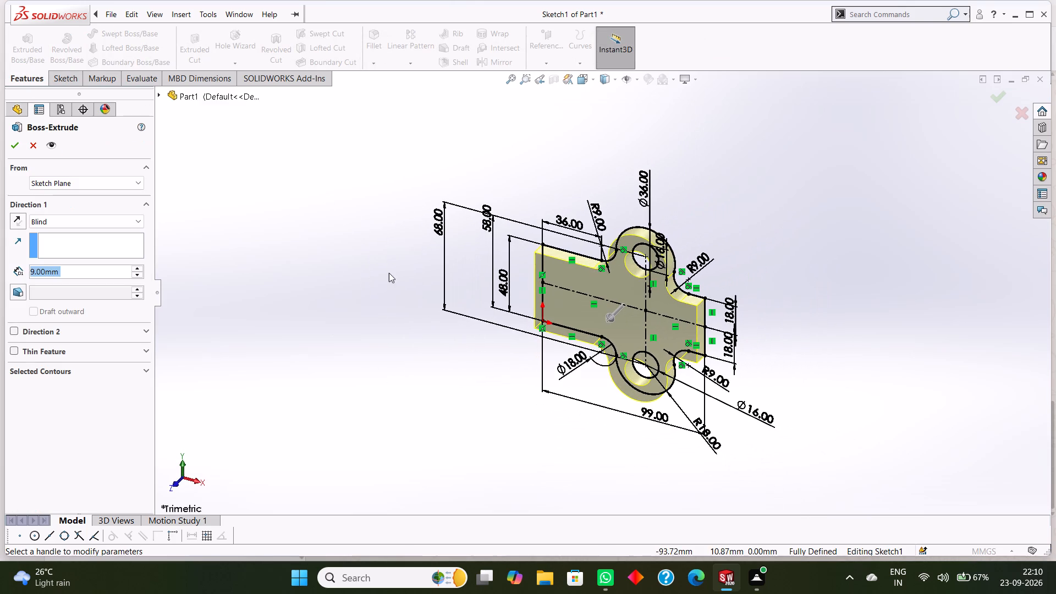
{"action": "left_click", "coordinate": [16, 146]}
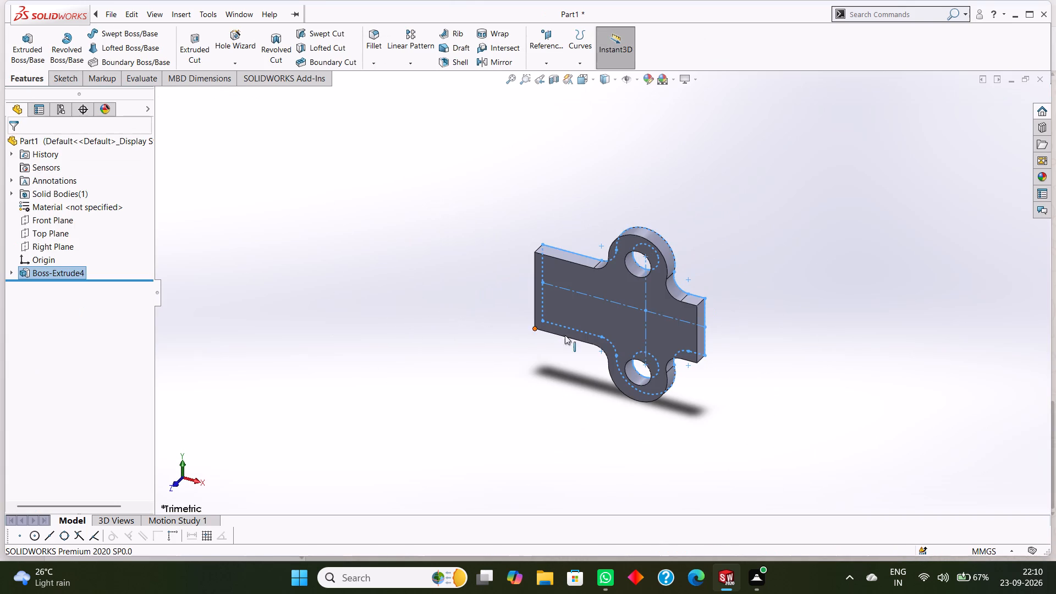
{"action": "left_click", "coordinate": [771, 349]}
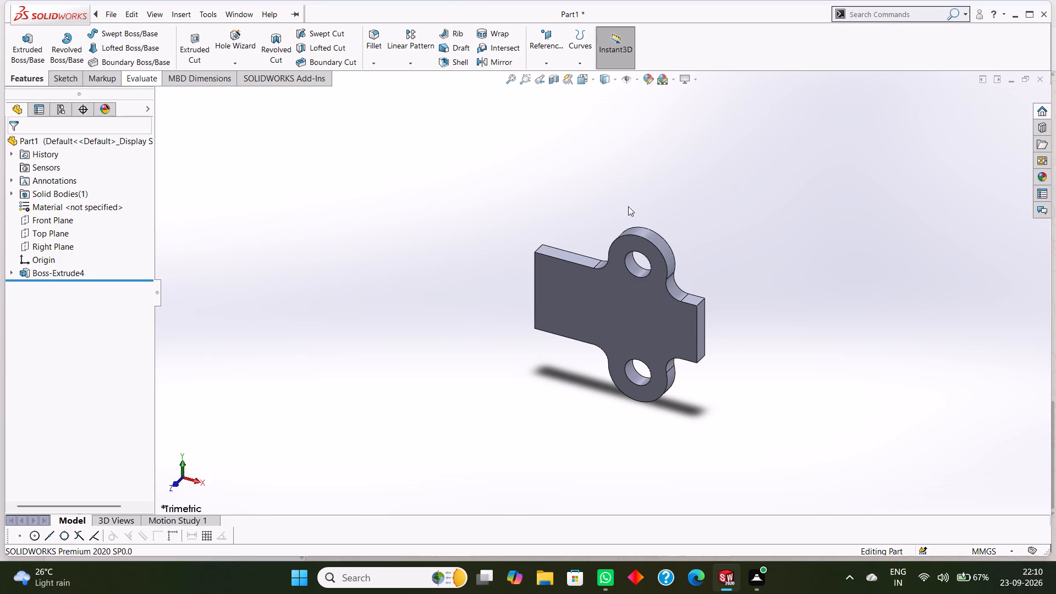
Create a reference plane offset 100 mm from the Right Plane, toward the base plate's narrow end.
{"action": "left_click", "coordinate": [545, 63]}
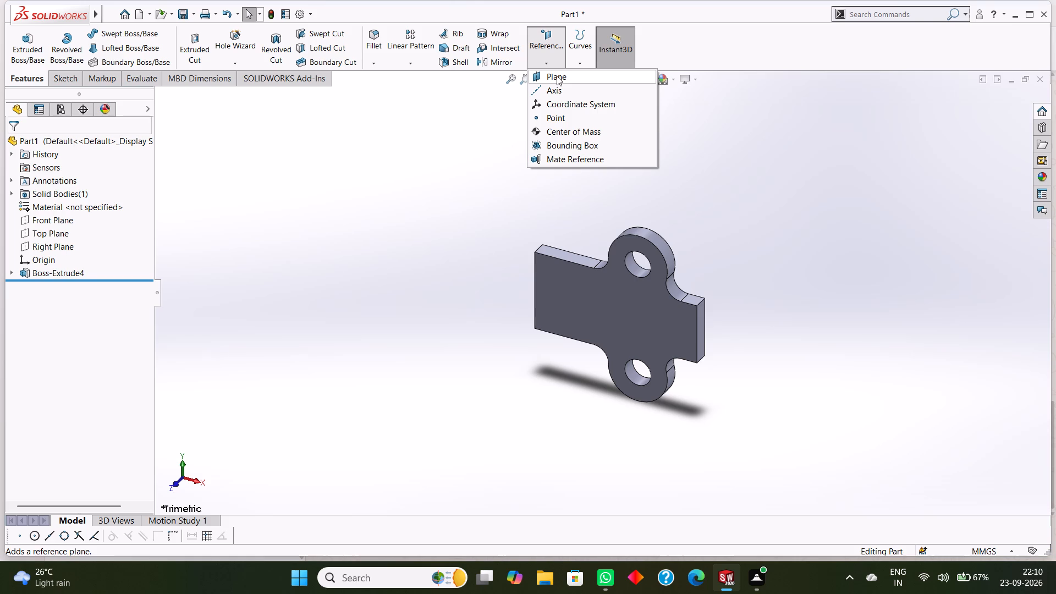
{"action": "left_click", "coordinate": [557, 76]}
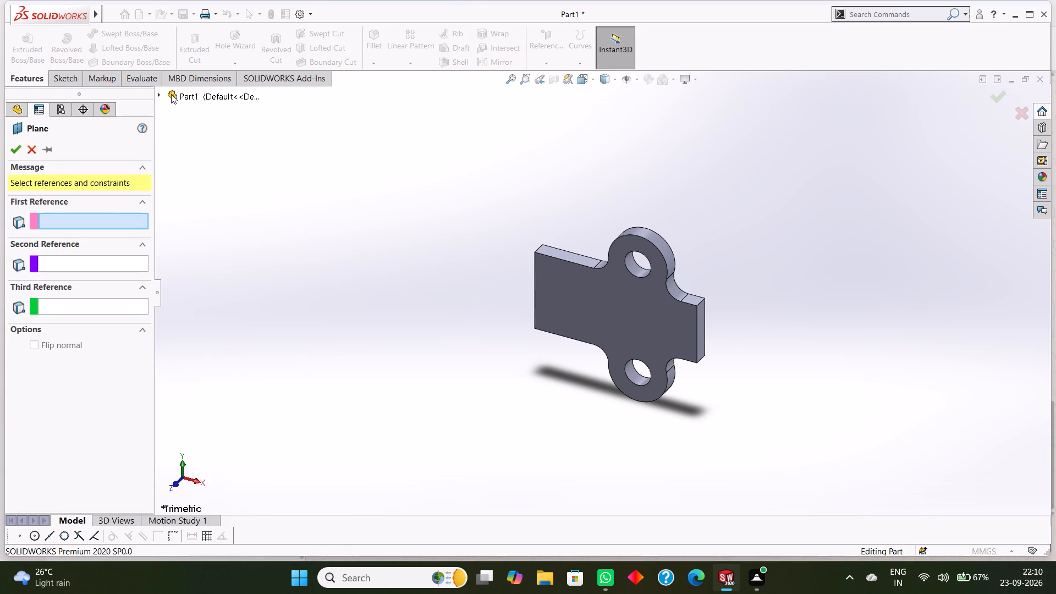
{"action": "left_click", "coordinate": [171, 94]}
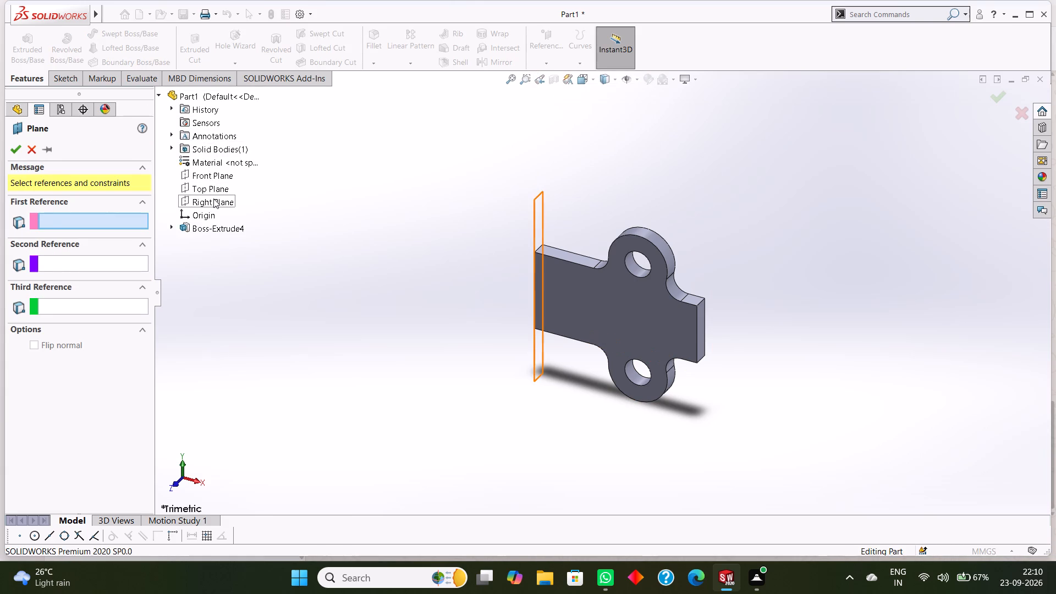
{"action": "left_click", "coordinate": [213, 199]}
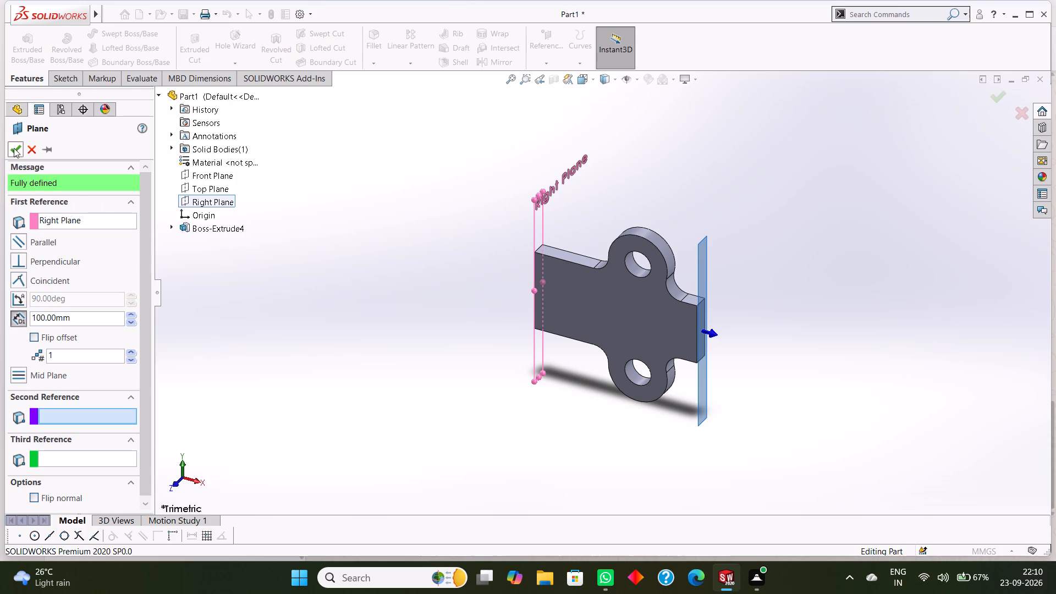
{"action": "left_click", "coordinate": [14, 148]}
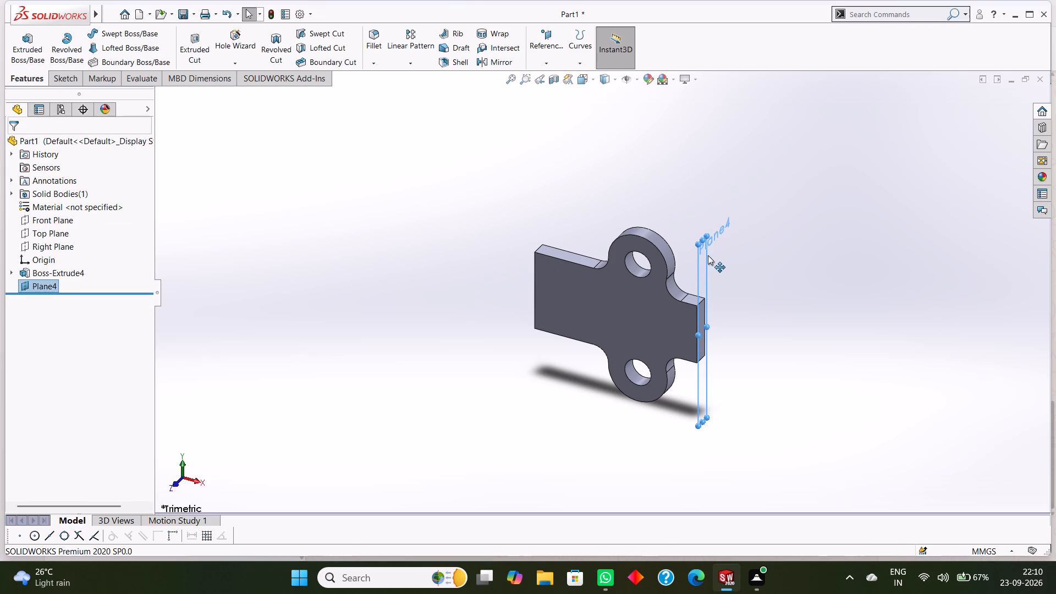
Examine the new reference plane's position relative to the base plate's narrow end from several angles.
{"action": "left_click", "coordinate": [707, 255]}
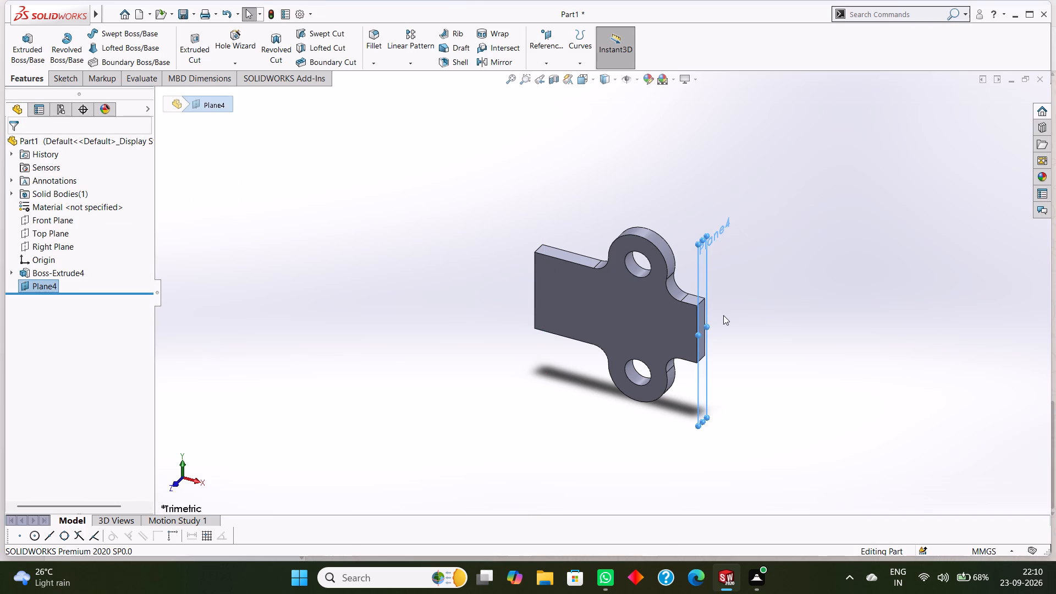
{"action": "key", "text": "ctrl+8"}
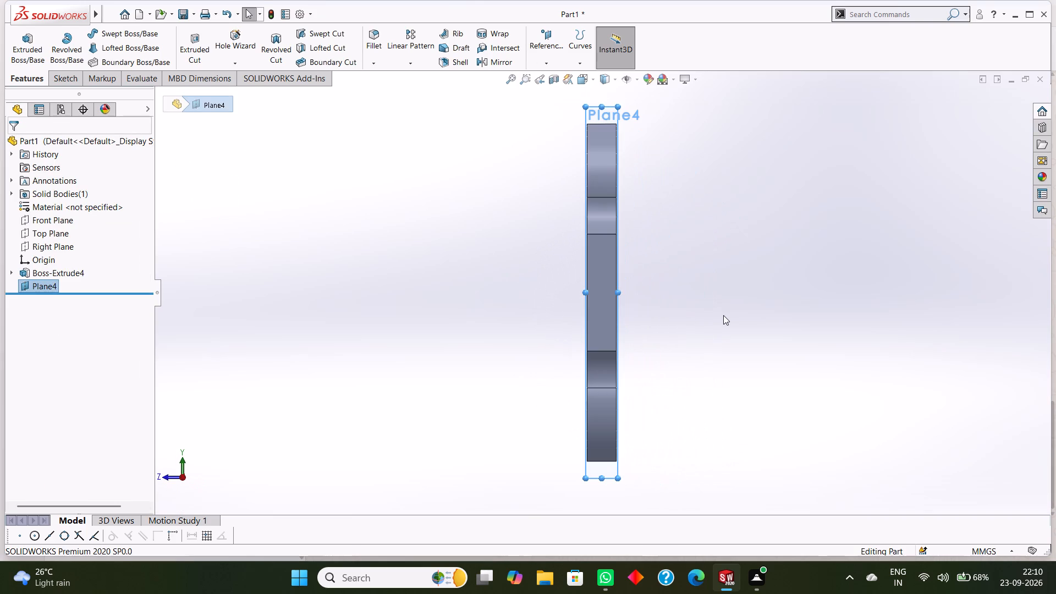
{"action": "middle_click_drag", "start_coordinate": [723, 315], "coordinate": [757, 313]}
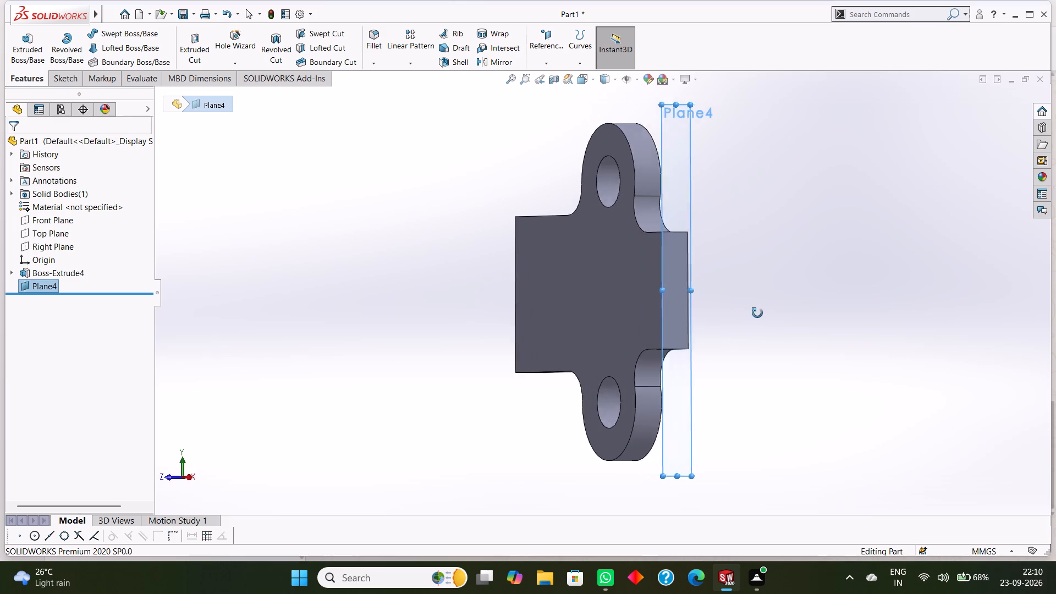
{"action": "middle_click_drag", "start_coordinate": [757, 313], "coordinate": [789, 311]}
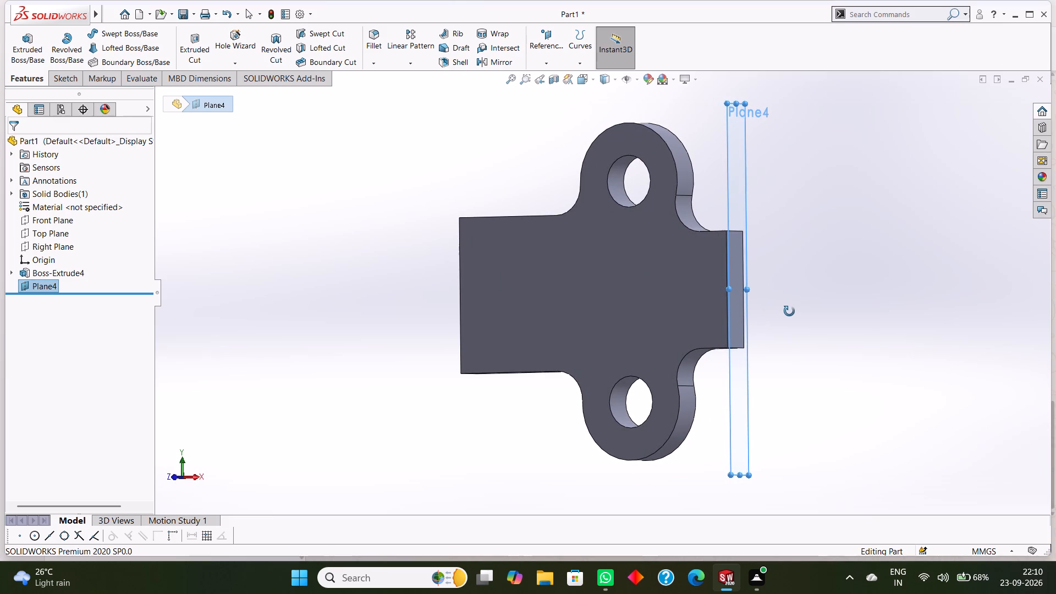
{"action": "middle_click_drag", "start_coordinate": [789, 311], "coordinate": [795, 311]}
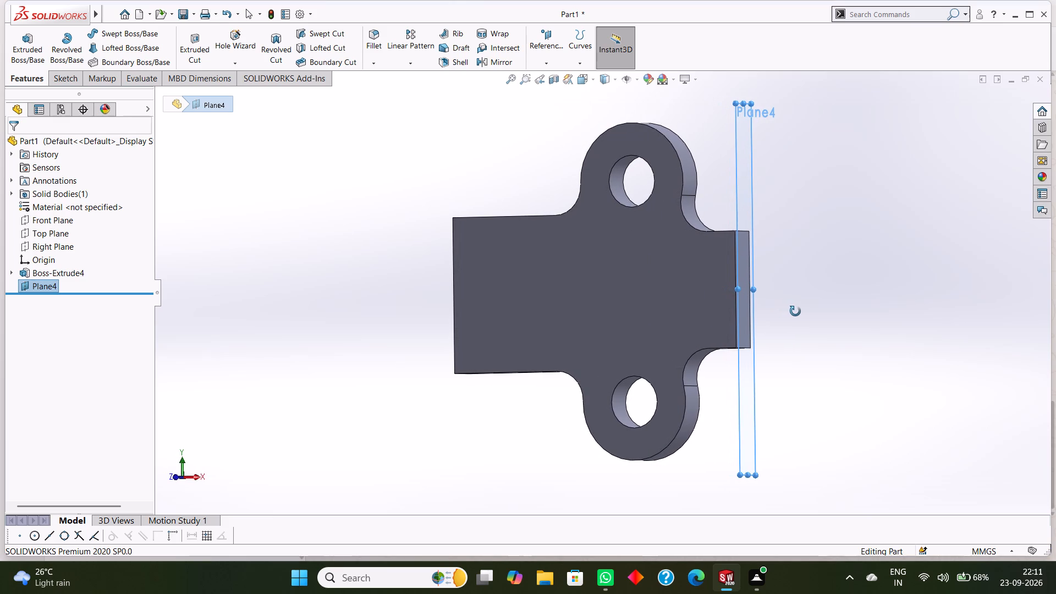
{"action": "middle_click_drag", "start_coordinate": [795, 311], "coordinate": [796, 311]}
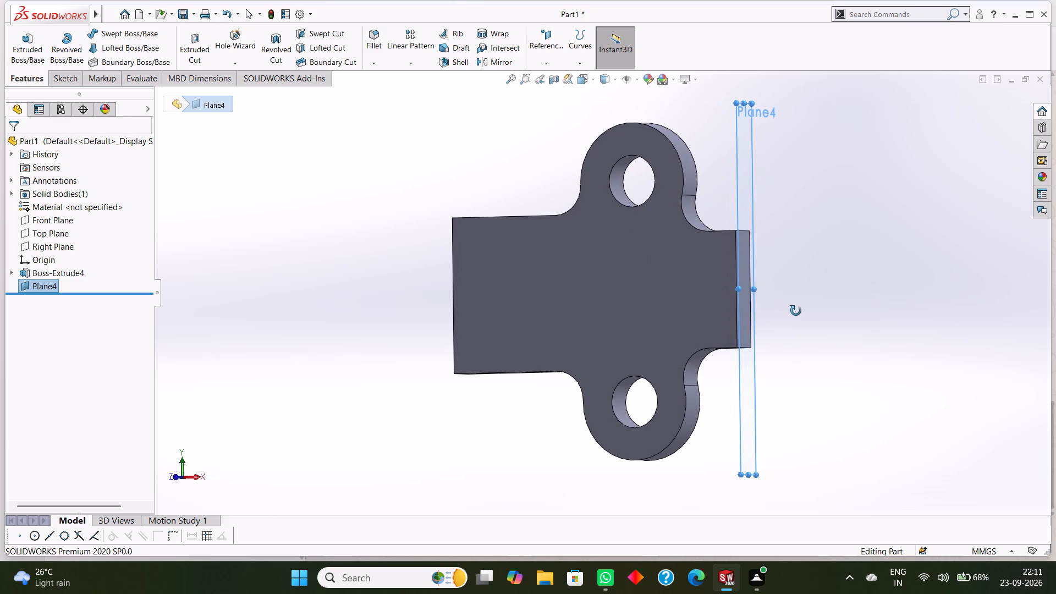
{"action": "middle_click_drag", "start_coordinate": [796, 311], "coordinate": [820, 306]}
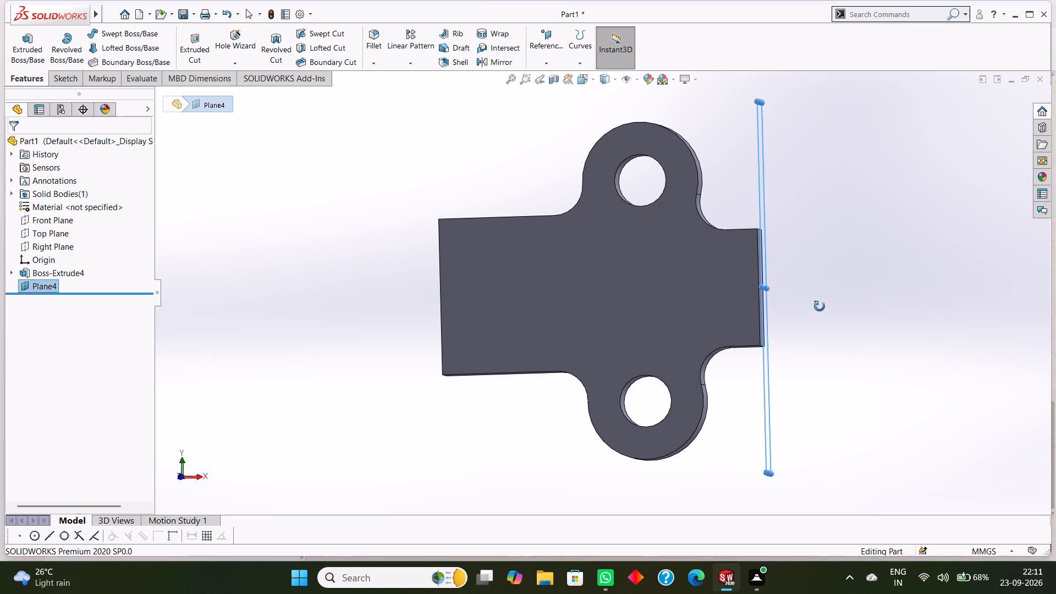
{"action": "middle_click_drag", "start_coordinate": [820, 306], "coordinate": [843, 305]}
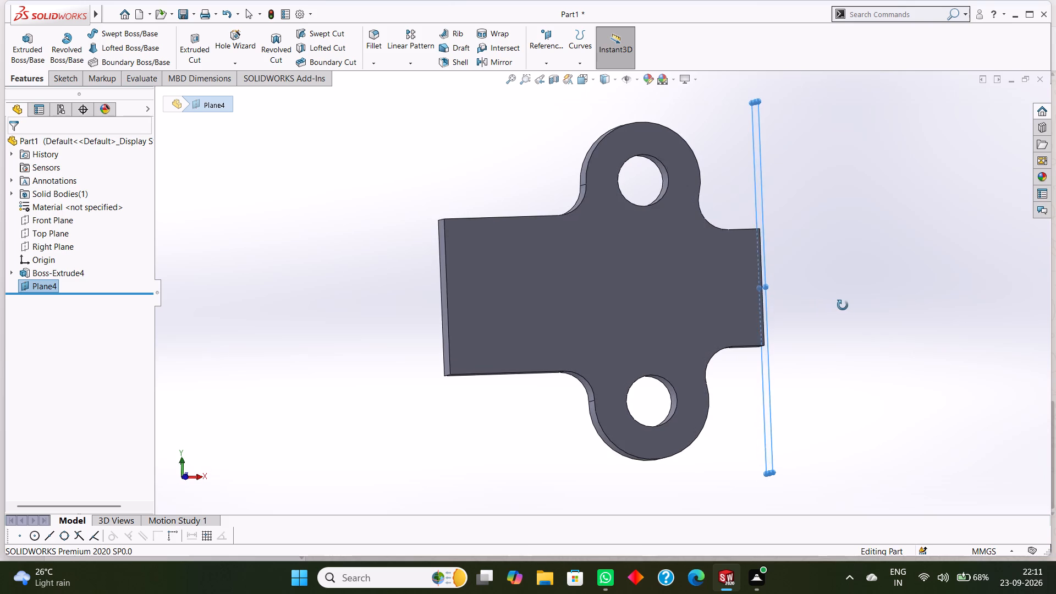
{"action": "middle_click_drag", "start_coordinate": [843, 305], "coordinate": [840, 358]}
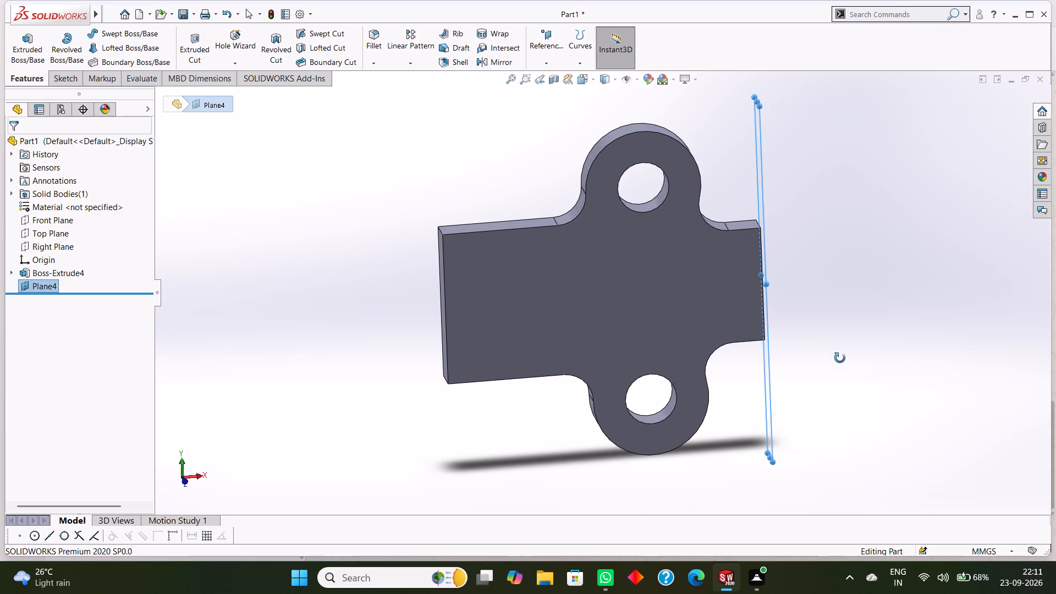
{"action": "middle_click_drag", "start_coordinate": [840, 358], "coordinate": [829, 305]}
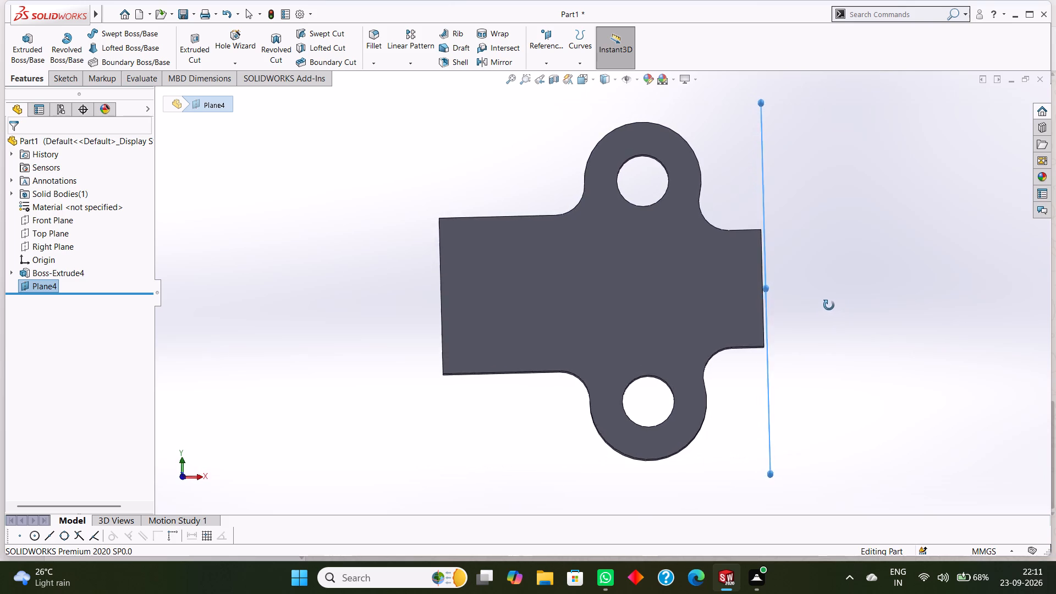
{"action": "middle_click_drag", "start_coordinate": [829, 305], "coordinate": [838, 331]}
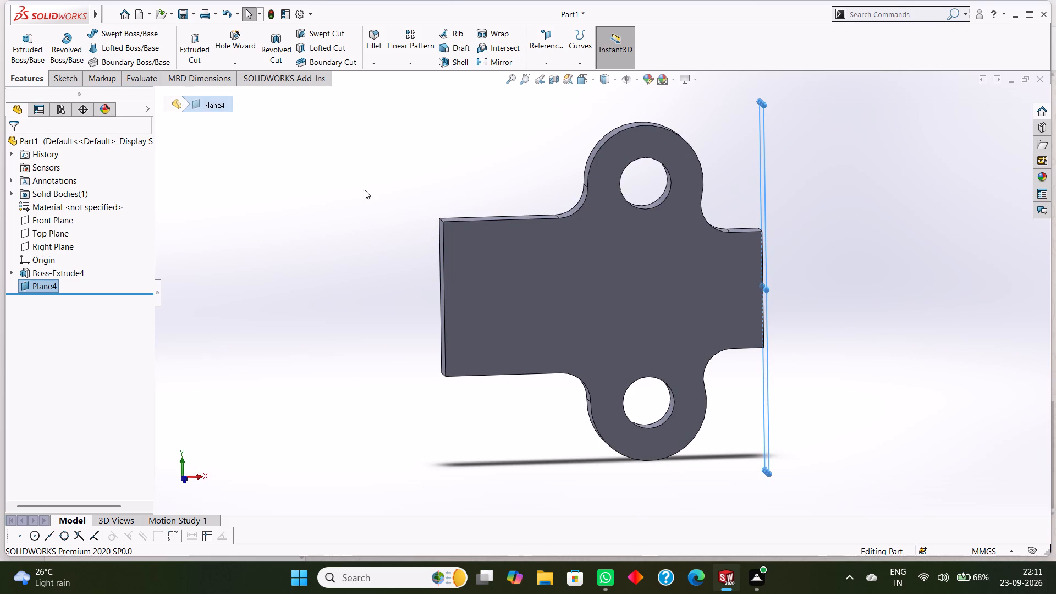
Start a new sketch on the large front face of the base plate.
{"action": "right_click", "coordinate": [522, 274]}
{"action": "left_click", "coordinate": [550, 256]}
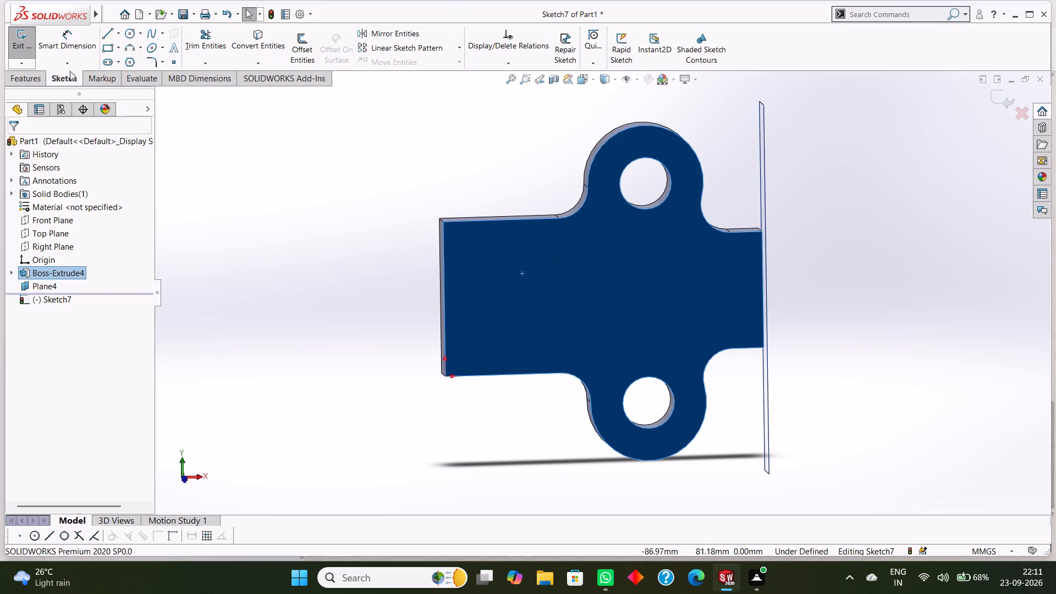
{"action": "key", "text": "Escape"}
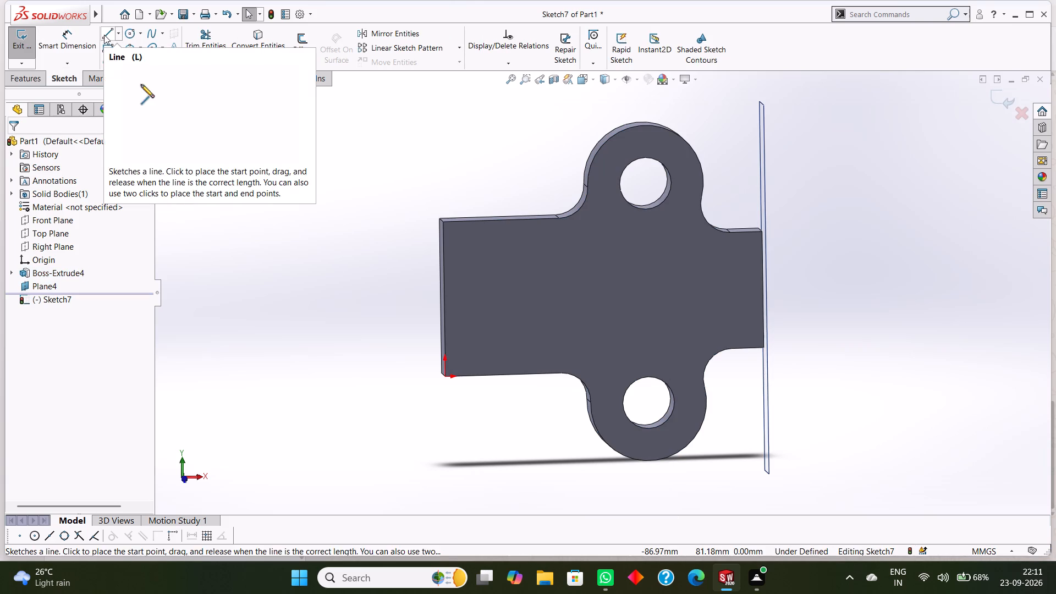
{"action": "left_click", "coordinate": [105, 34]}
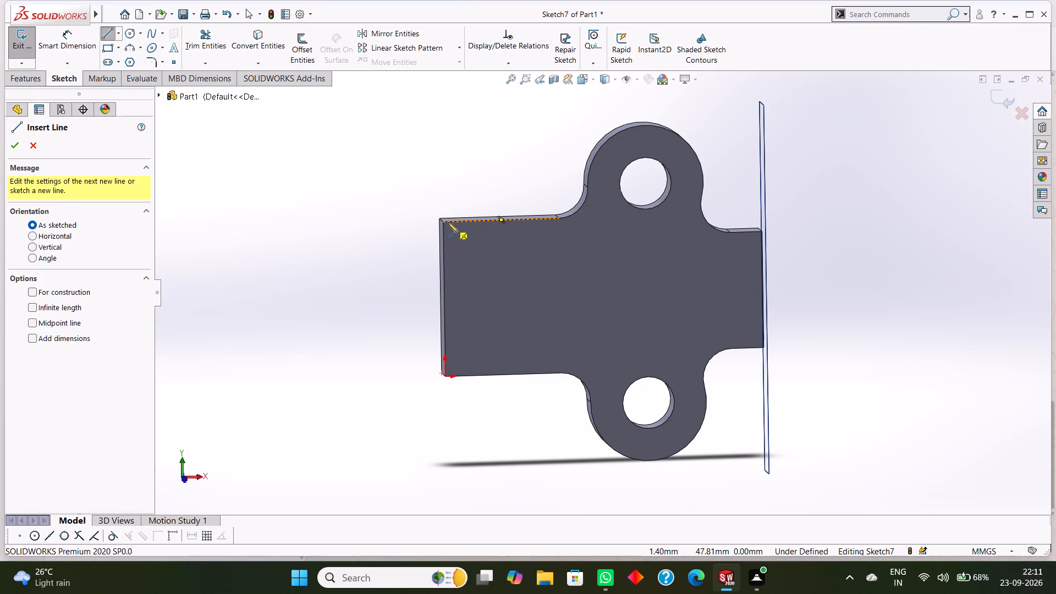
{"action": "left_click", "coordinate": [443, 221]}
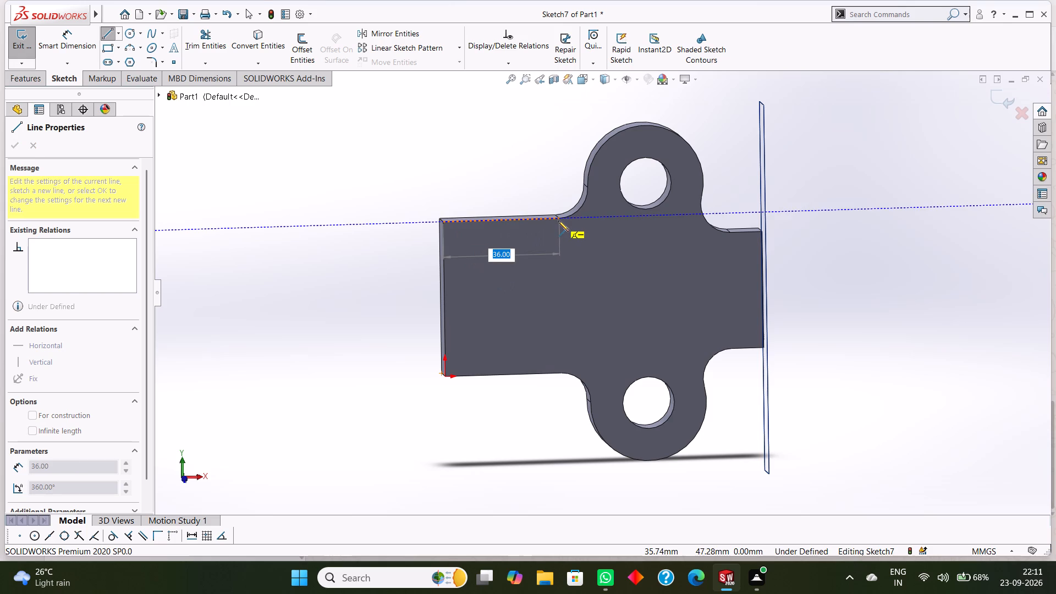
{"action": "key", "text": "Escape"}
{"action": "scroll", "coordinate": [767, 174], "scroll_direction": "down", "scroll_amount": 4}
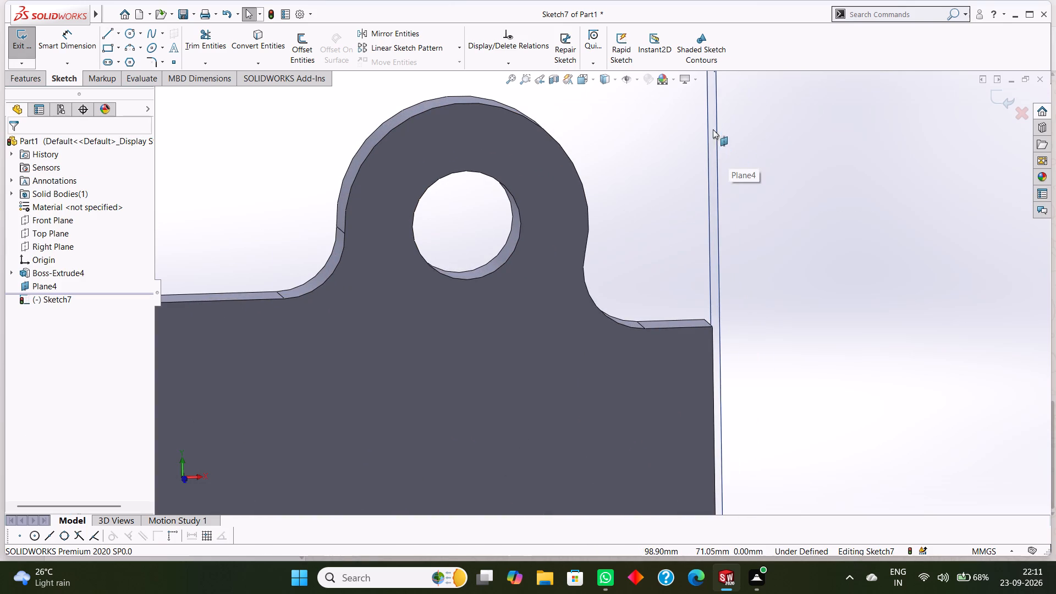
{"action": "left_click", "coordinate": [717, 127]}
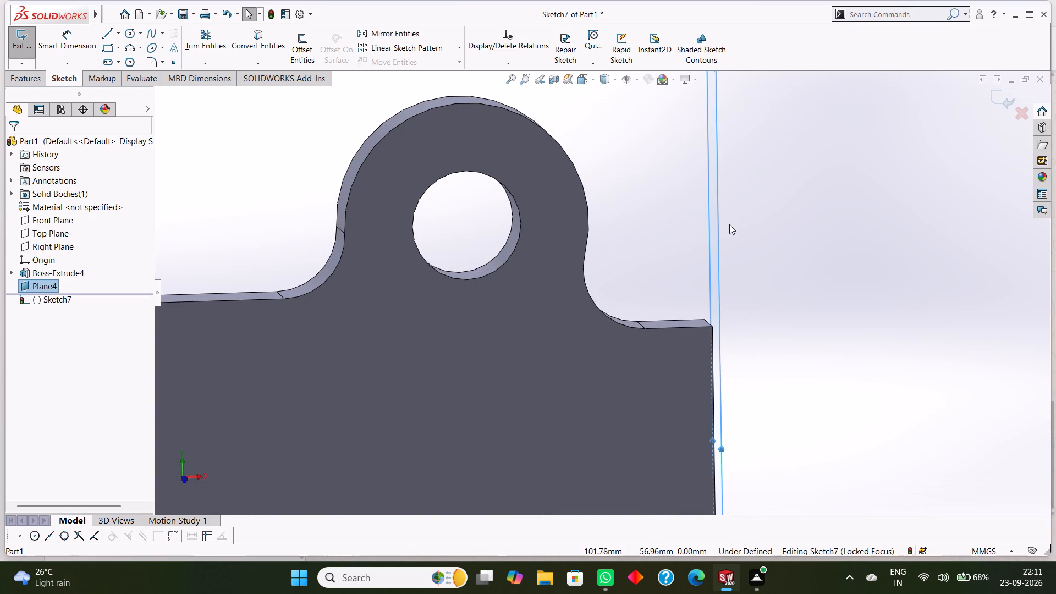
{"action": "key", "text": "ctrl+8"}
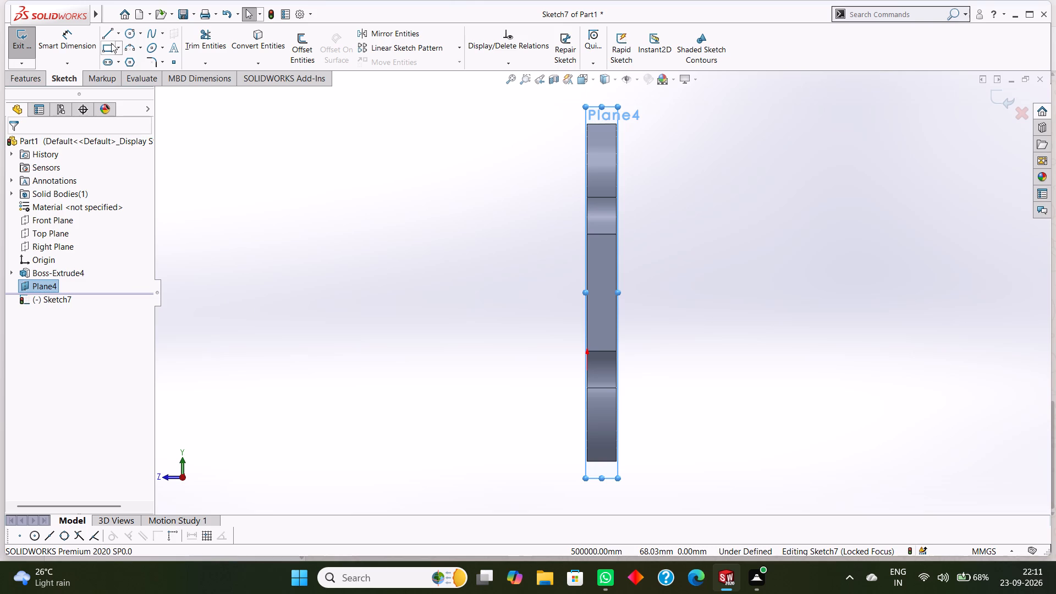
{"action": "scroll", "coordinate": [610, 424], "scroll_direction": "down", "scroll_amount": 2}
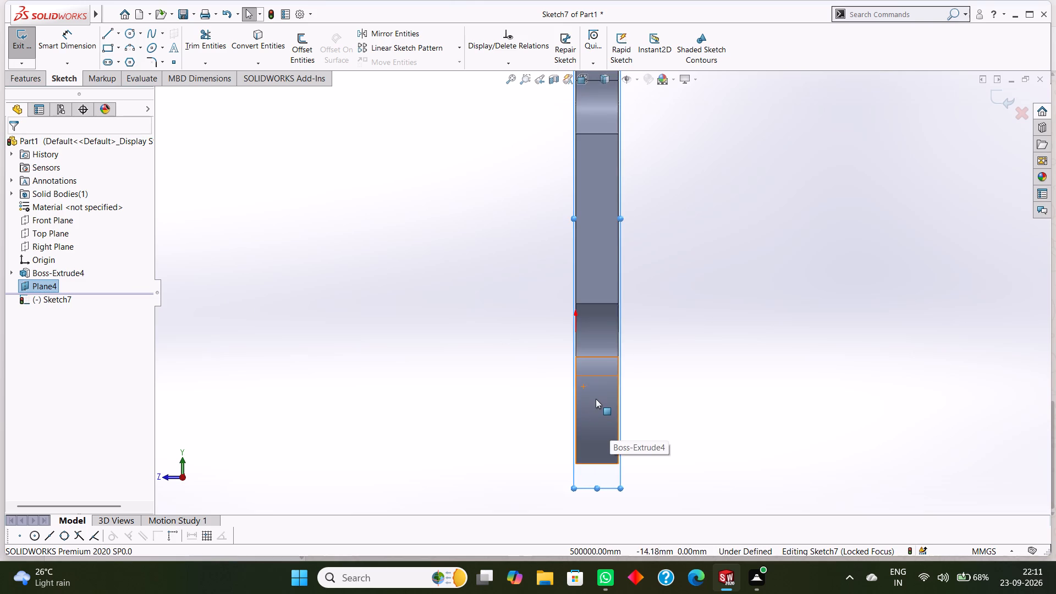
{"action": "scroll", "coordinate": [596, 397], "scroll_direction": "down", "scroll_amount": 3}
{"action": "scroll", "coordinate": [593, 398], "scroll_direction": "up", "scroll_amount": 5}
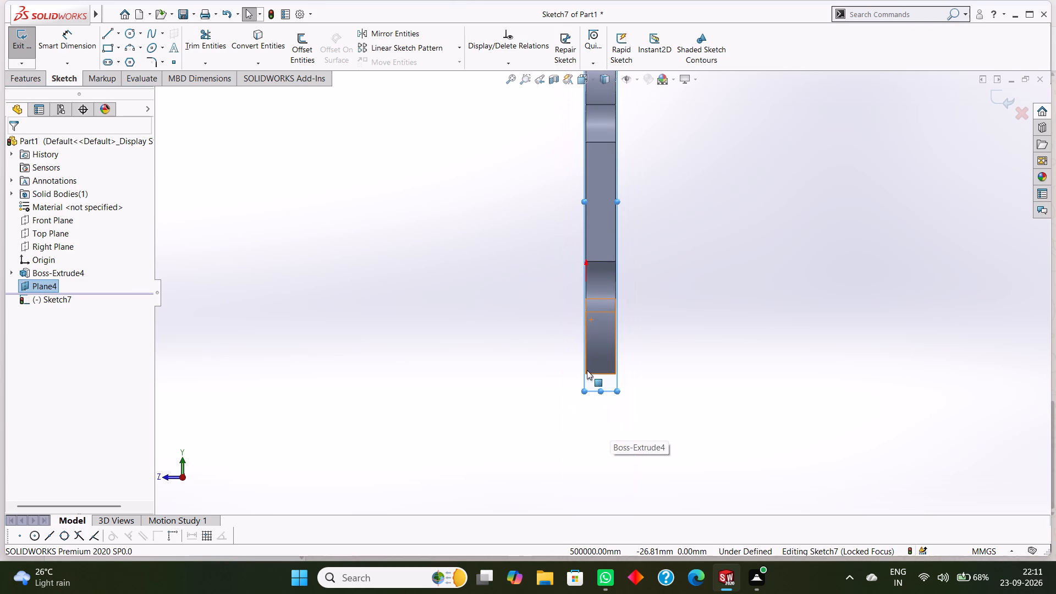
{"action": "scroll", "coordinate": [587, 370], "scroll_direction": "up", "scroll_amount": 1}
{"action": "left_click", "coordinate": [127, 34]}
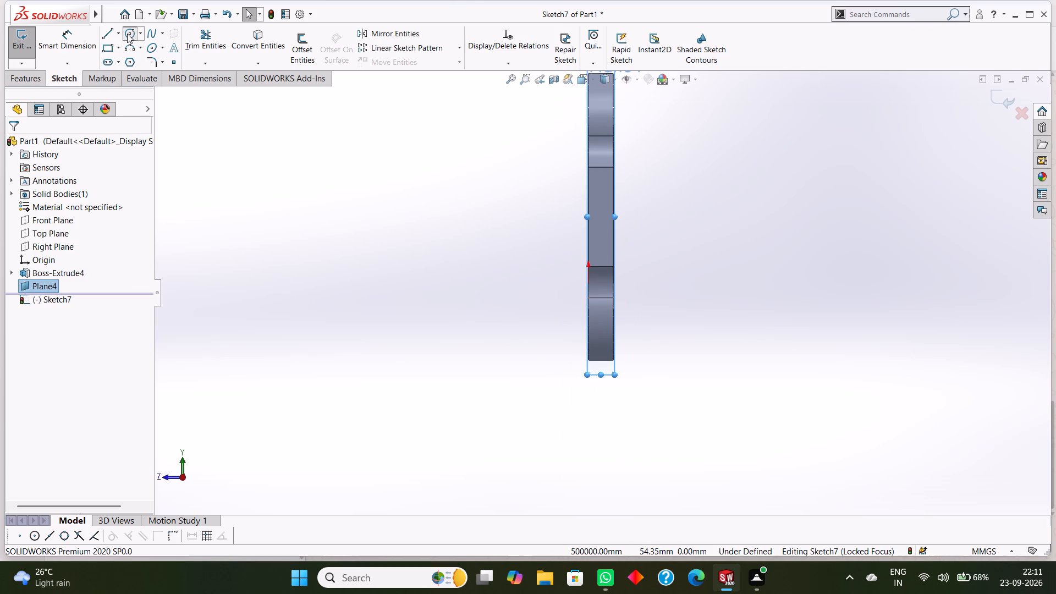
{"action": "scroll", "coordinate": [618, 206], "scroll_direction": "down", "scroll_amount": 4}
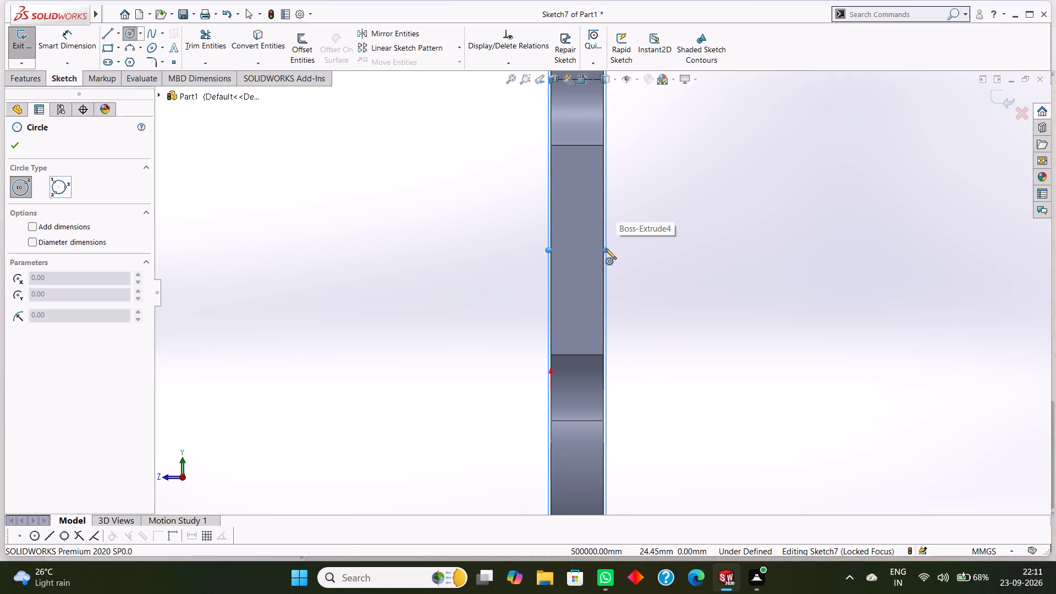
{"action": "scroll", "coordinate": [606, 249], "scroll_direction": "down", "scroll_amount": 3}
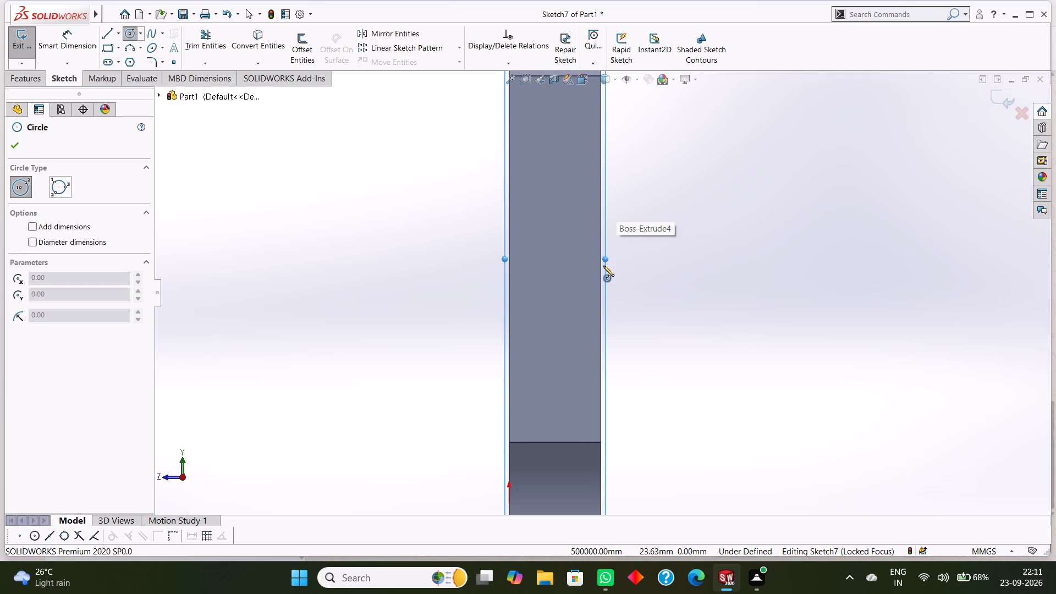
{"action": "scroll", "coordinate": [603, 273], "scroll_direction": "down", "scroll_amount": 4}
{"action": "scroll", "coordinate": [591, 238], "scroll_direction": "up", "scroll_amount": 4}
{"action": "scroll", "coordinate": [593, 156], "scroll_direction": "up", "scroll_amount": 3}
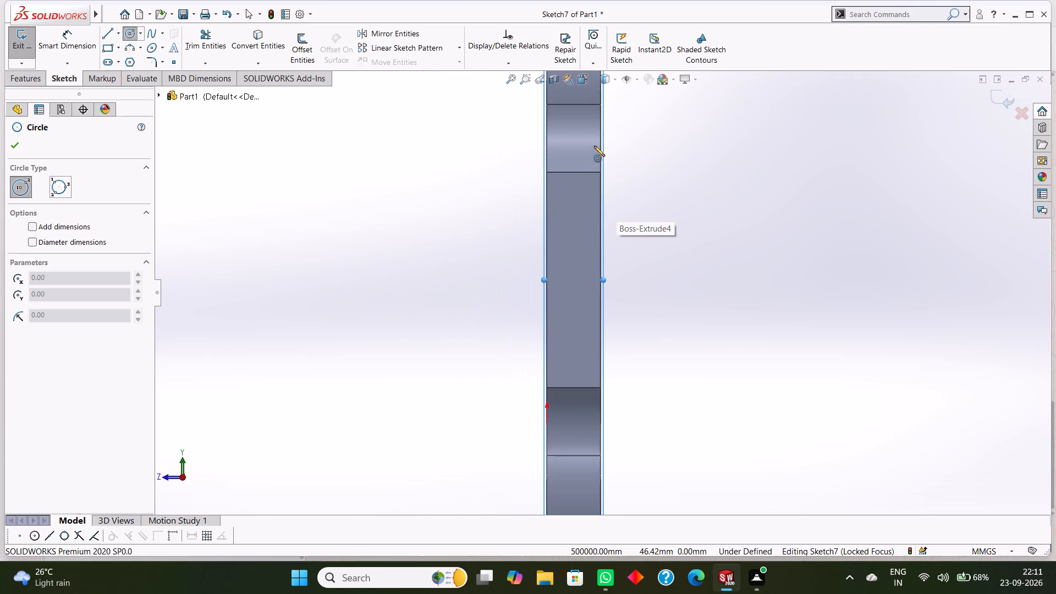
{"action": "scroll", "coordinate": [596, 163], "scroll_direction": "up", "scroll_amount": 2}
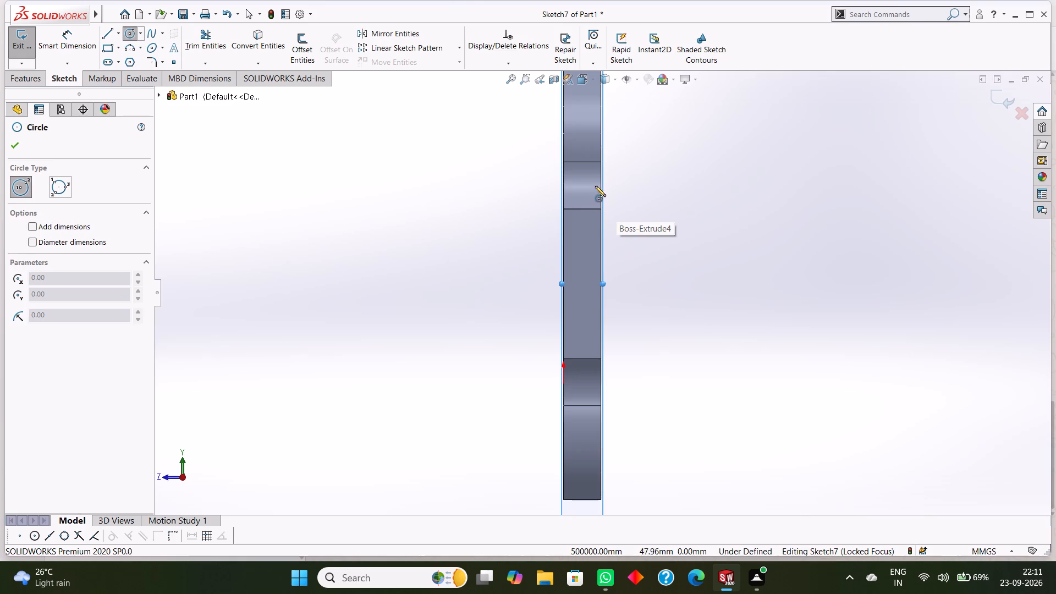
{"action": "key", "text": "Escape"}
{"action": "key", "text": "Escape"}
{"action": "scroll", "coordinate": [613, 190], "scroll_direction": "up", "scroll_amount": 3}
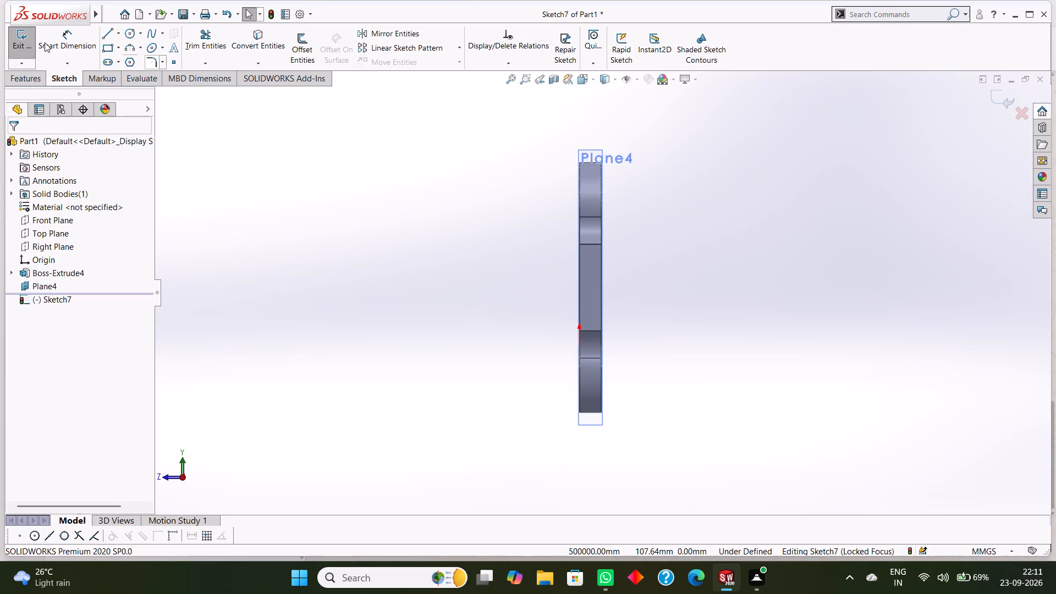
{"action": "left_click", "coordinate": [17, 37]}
Start a new sketch on Plane4, the reference plane at the base plate's narrow end, viewed face-on.
{"action": "middle_click_drag", "start_coordinate": [332, 207], "coordinate": [400, 228]}
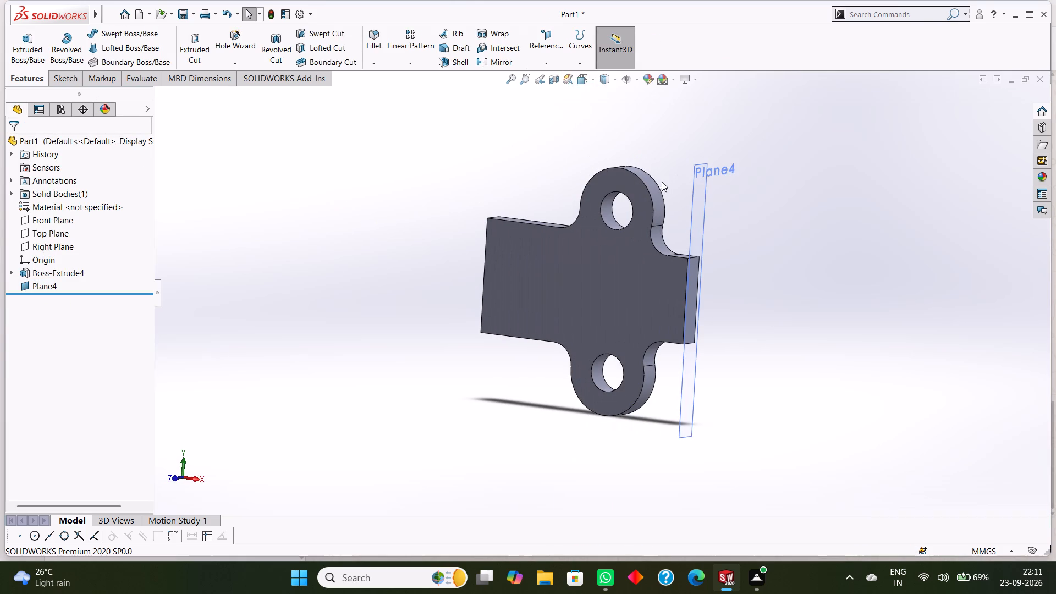
{"action": "left_click", "coordinate": [700, 185]}
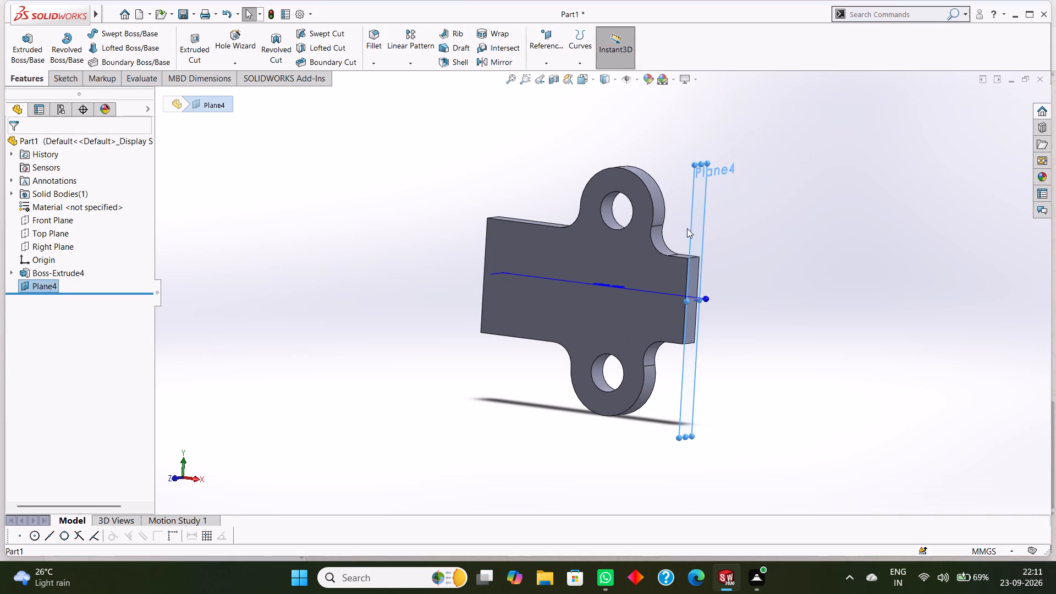
{"action": "key", "text": "ctrl+8"}
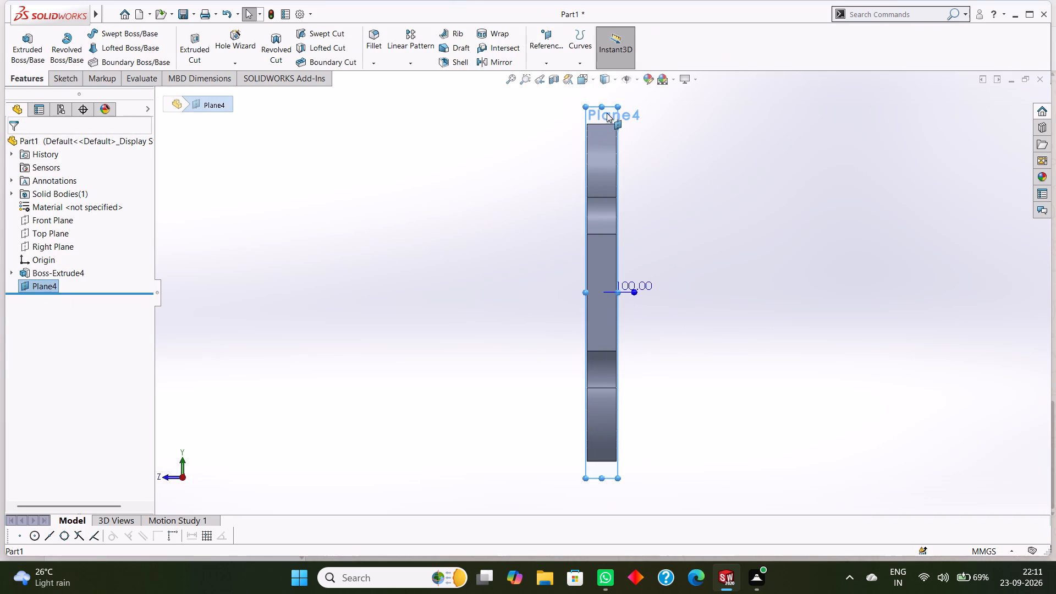
{"action": "right_click", "coordinate": [607, 112]}
{"action": "left_click", "coordinate": [635, 98]}
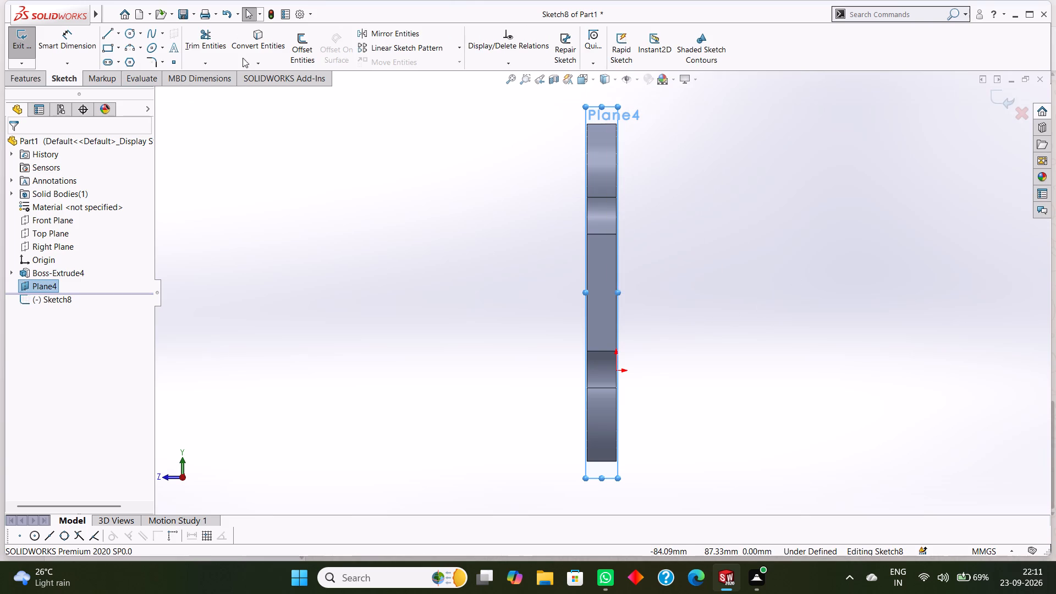
Sketch two concentric circles, radii about 3 mm and 5.3 mm, about 15 mm behind the plate's back edge and level with its midpoint.
{"action": "left_click", "coordinate": [125, 33]}
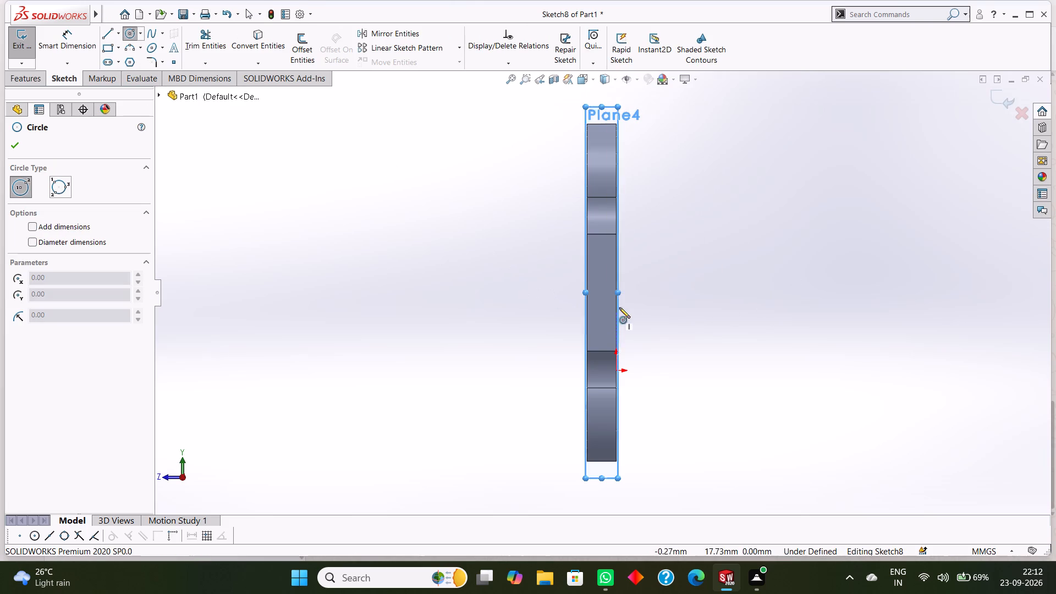
{"action": "scroll", "coordinate": [614, 277], "scroll_direction": "down", "scroll_amount": 5}
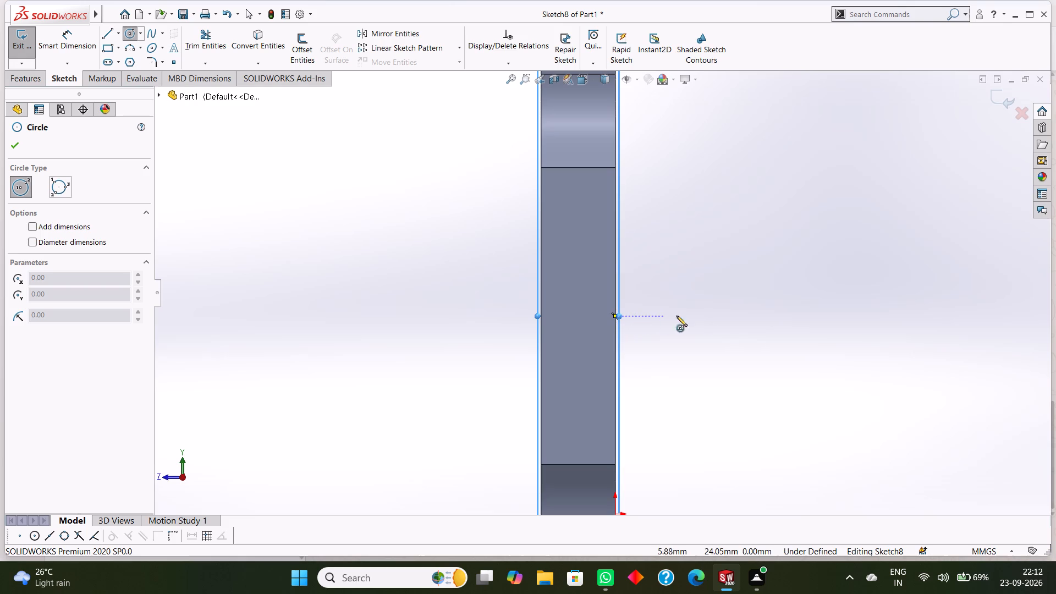
{"action": "left_click", "coordinate": [739, 319]}
{"action": "left_click", "coordinate": [761, 327]}
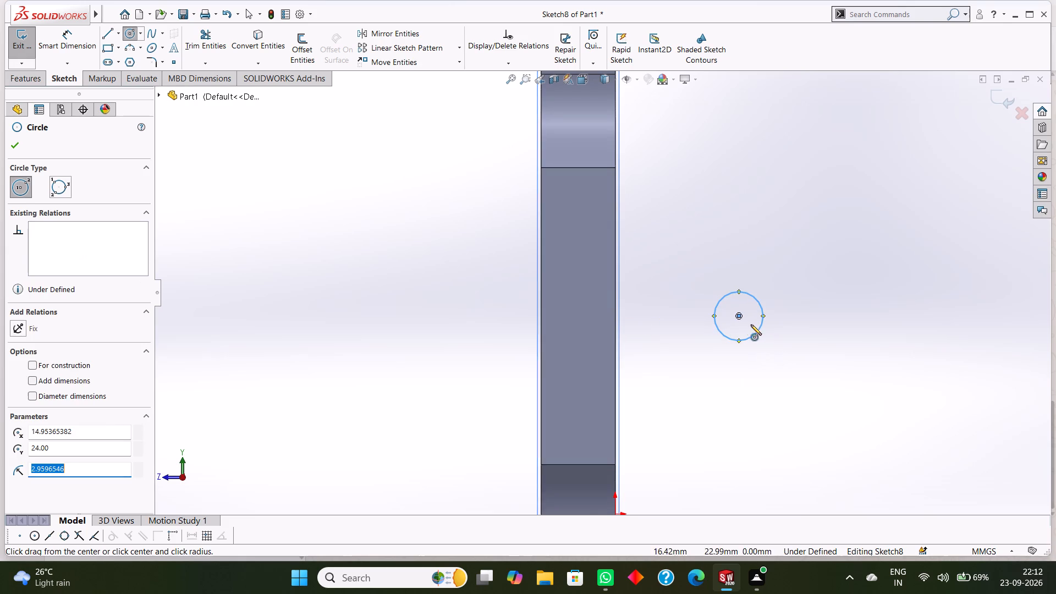
{"action": "left_click", "coordinate": [739, 316]}
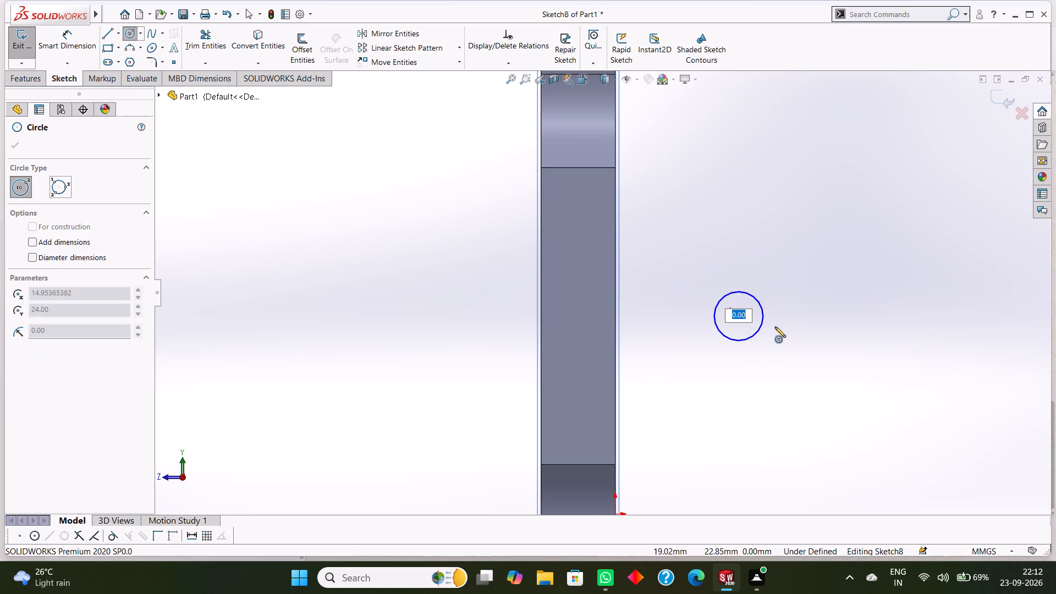
{"action": "key", "text": "Escape"}
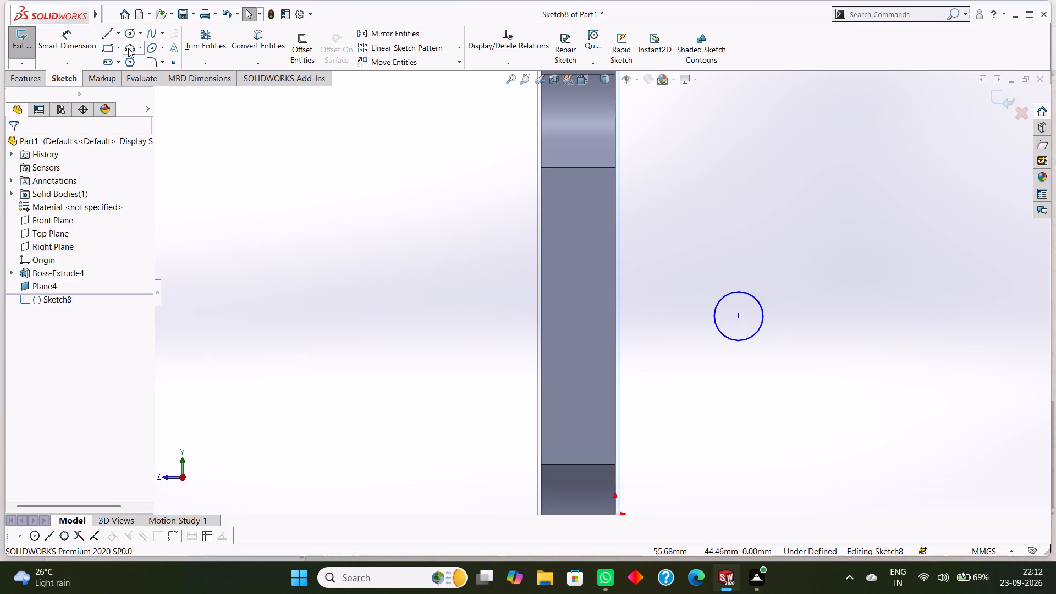
{"action": "left_click", "coordinate": [127, 32]}
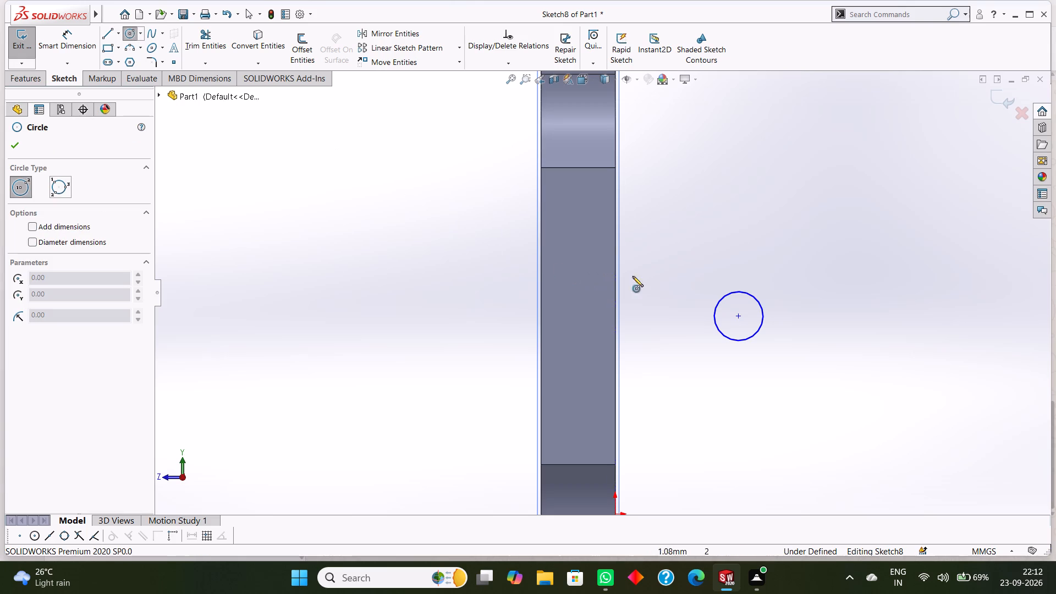
{"action": "left_click", "coordinate": [740, 315]}
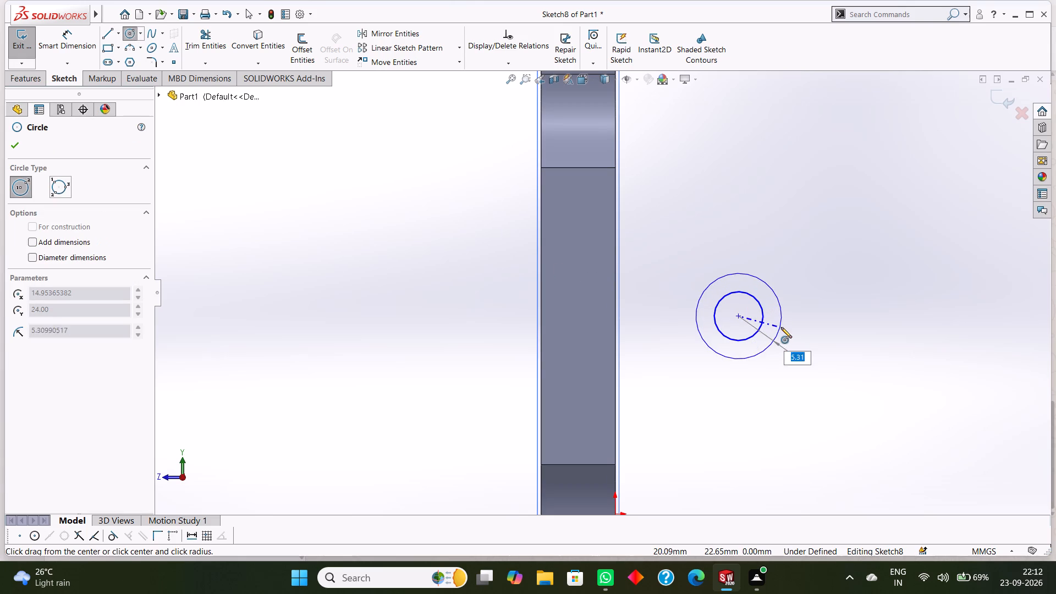
{"action": "left_click", "coordinate": [781, 327]}
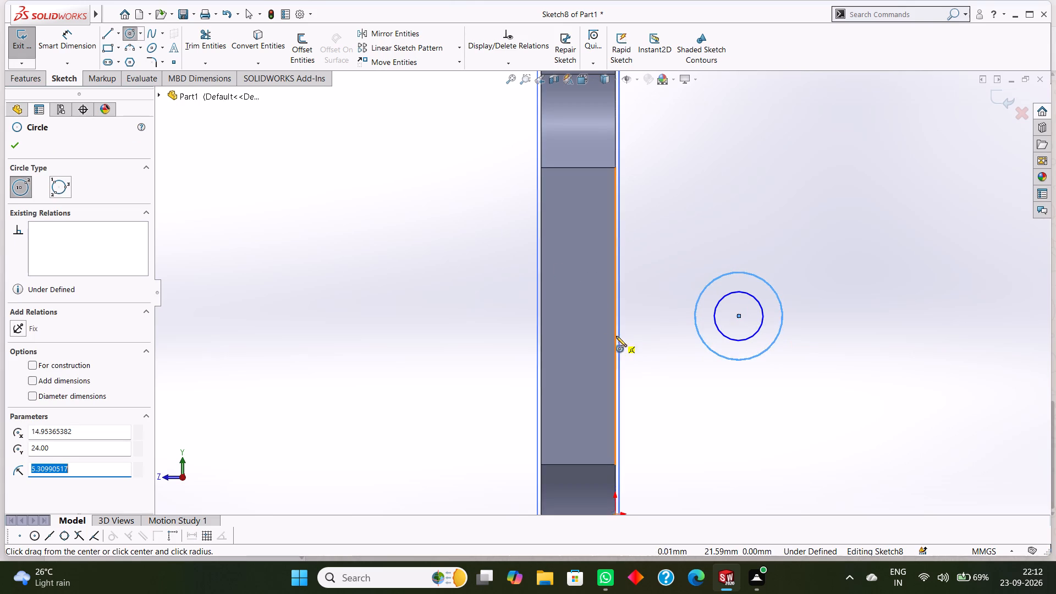
{"action": "scroll", "coordinate": [651, 379], "scroll_direction": "up", "scroll_amount": 1}
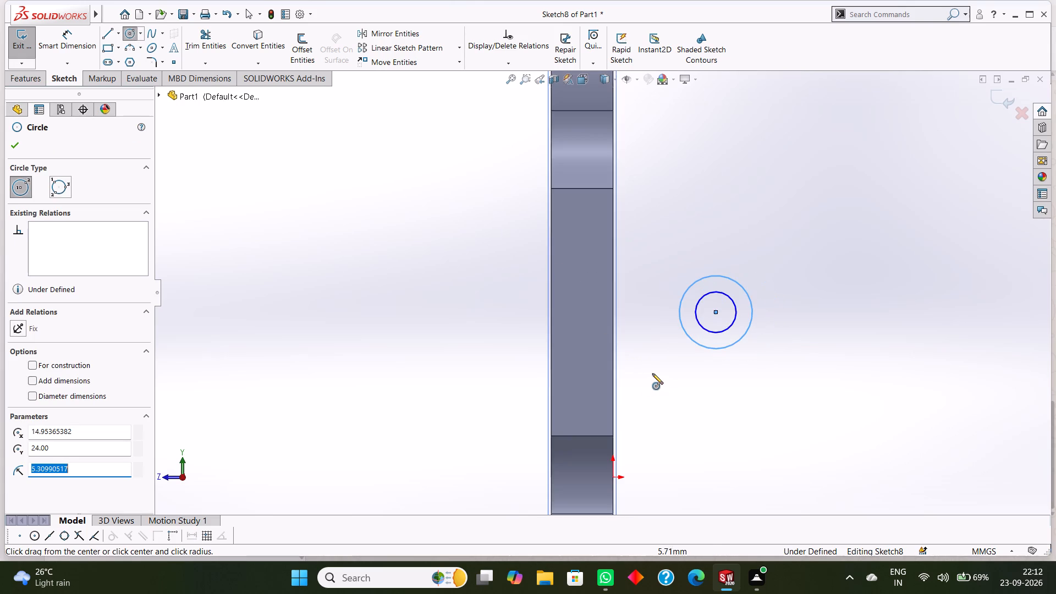
{"action": "scroll", "coordinate": [652, 371], "scroll_direction": "up", "scroll_amount": 2}
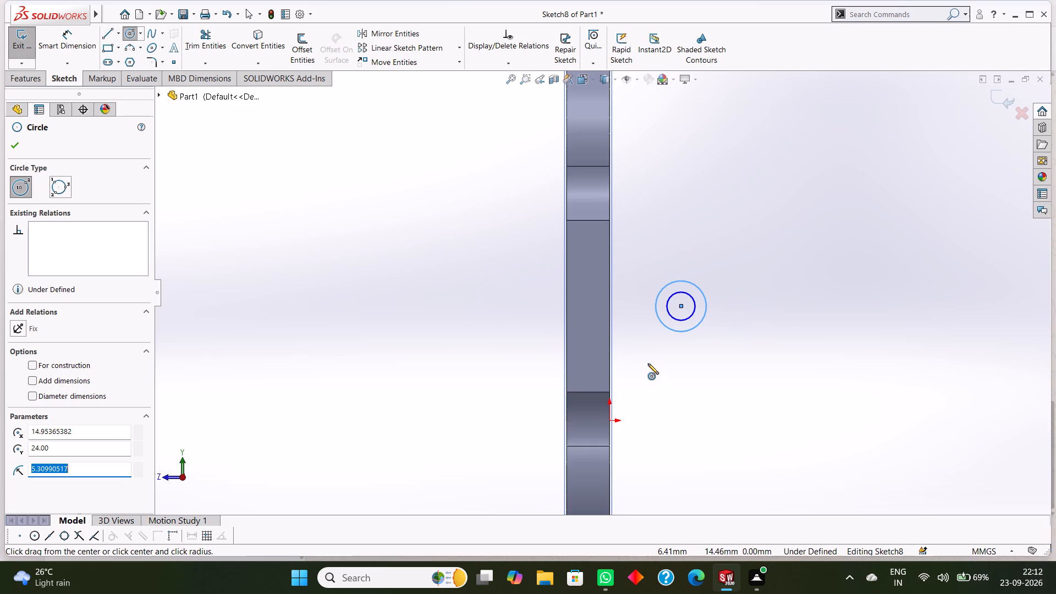
{"action": "left_click", "coordinate": [19, 149]}
Dimension the distance from the plate's back edge to the circles' common centre as 30 mm.
{"action": "left_click", "coordinate": [74, 36]}
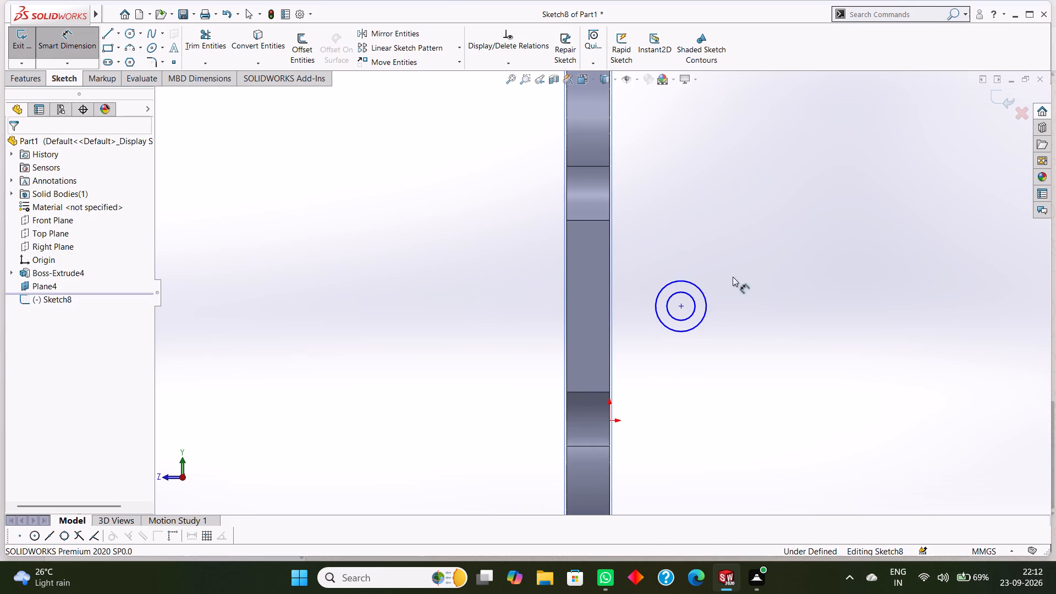
{"action": "left_click", "coordinate": [608, 301]}
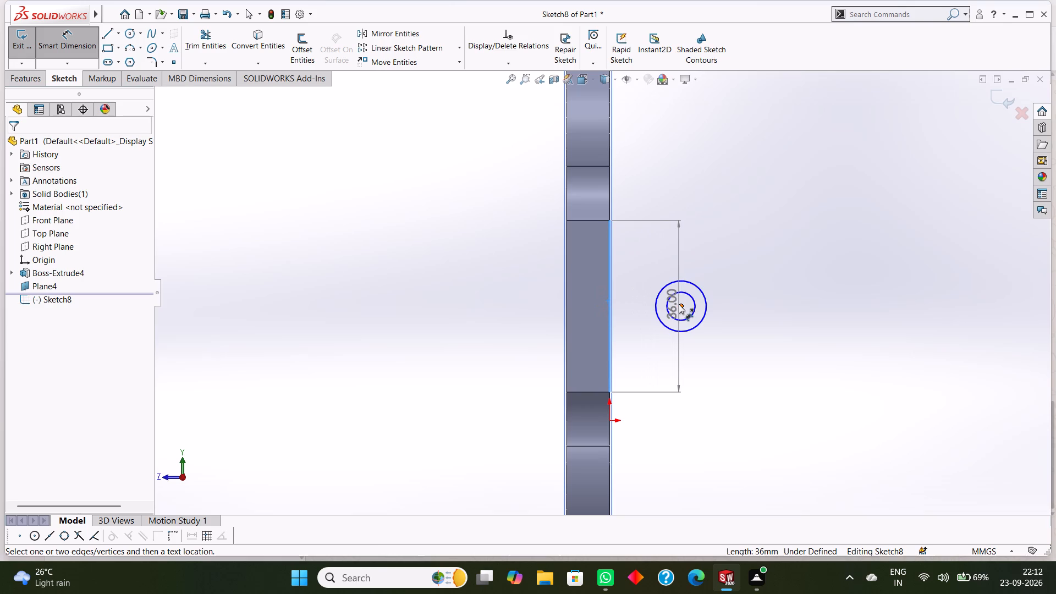
{"action": "left_click", "coordinate": [681, 304]}
{"action": "left_click", "coordinate": [676, 231]}
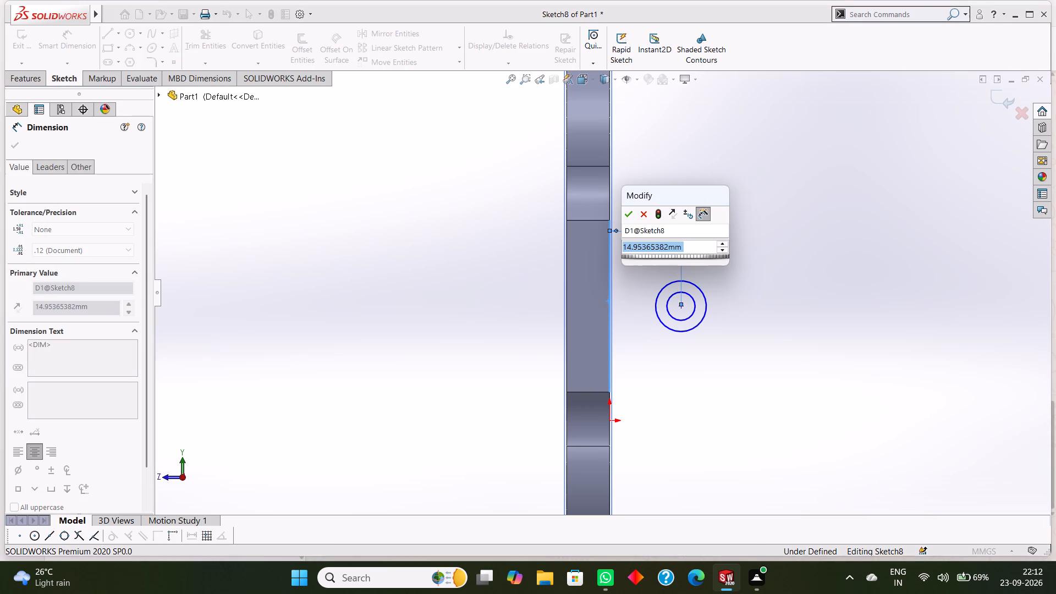
{"action": "type", "text": "30"}
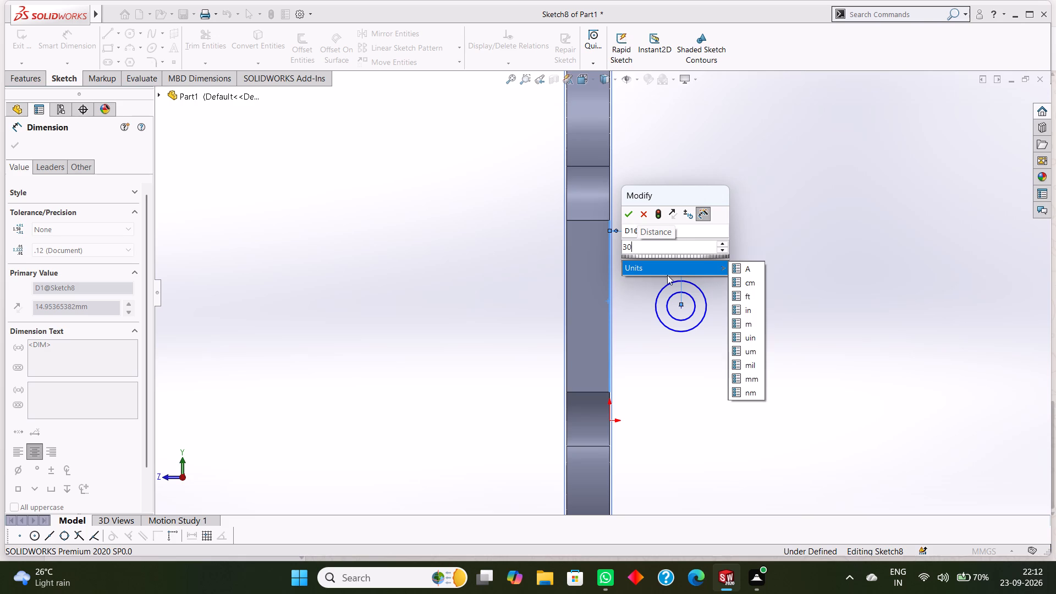
{"action": "left_click", "coordinate": [630, 217]}
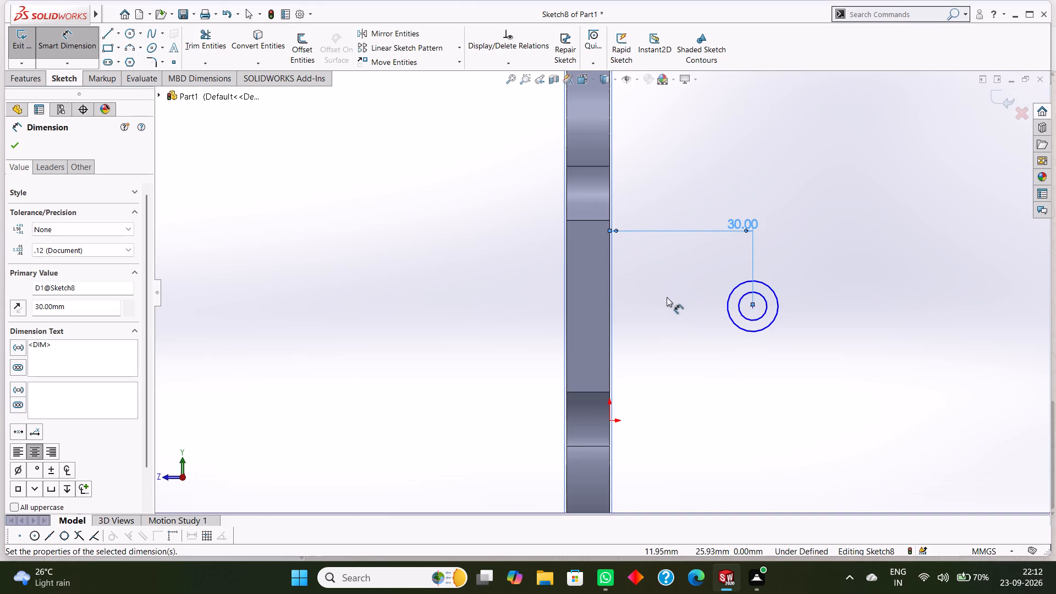
{"action": "left_click", "coordinate": [15, 146]}
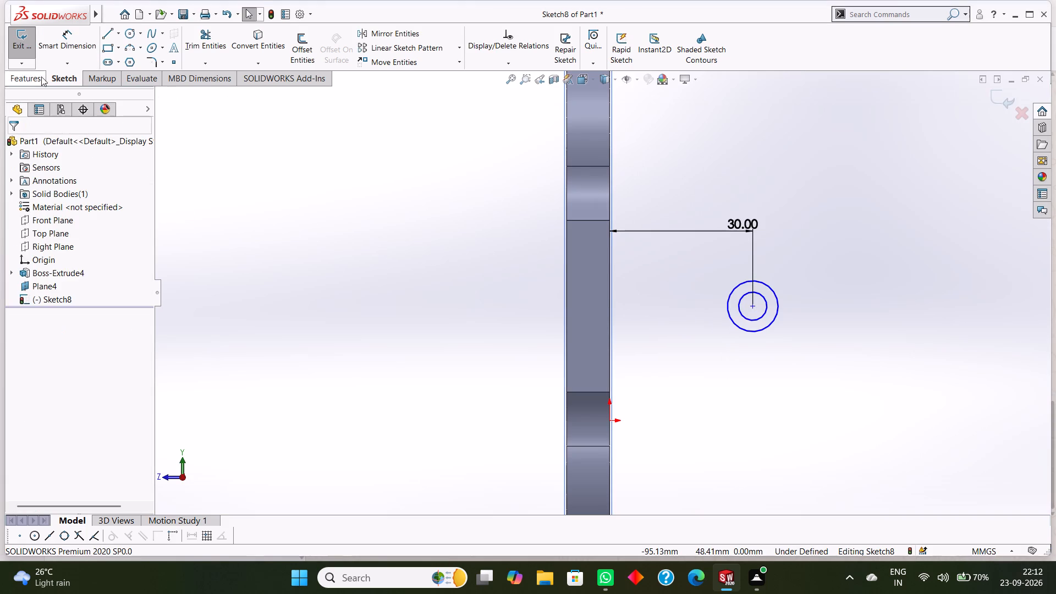
Dimension the outer circle's diameter as 36 mm.
{"action": "left_click", "coordinate": [52, 43]}
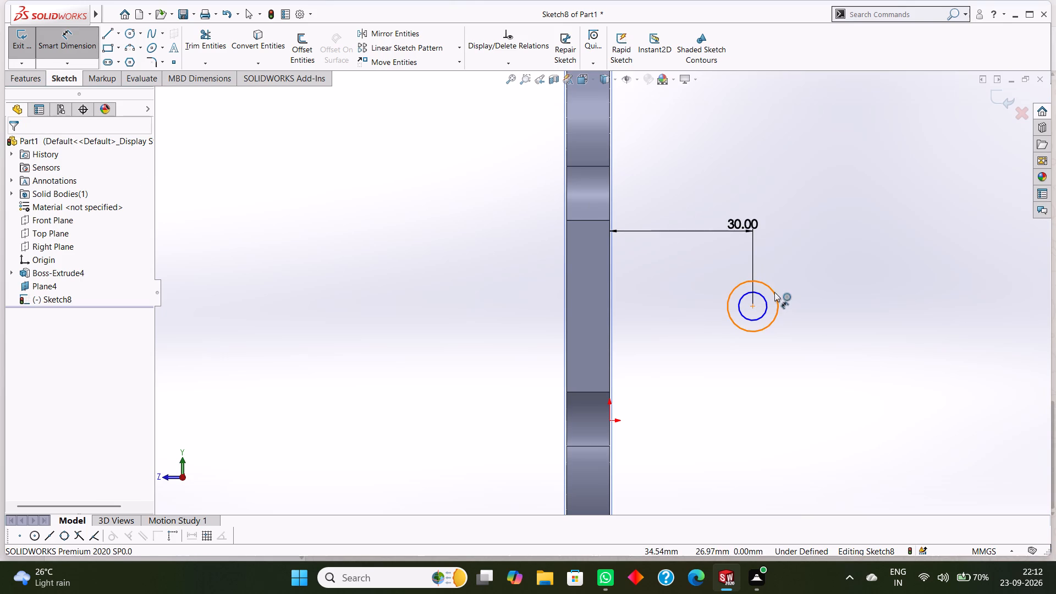
{"action": "left_click", "coordinate": [774, 292]}
{"action": "left_click", "coordinate": [846, 293]}
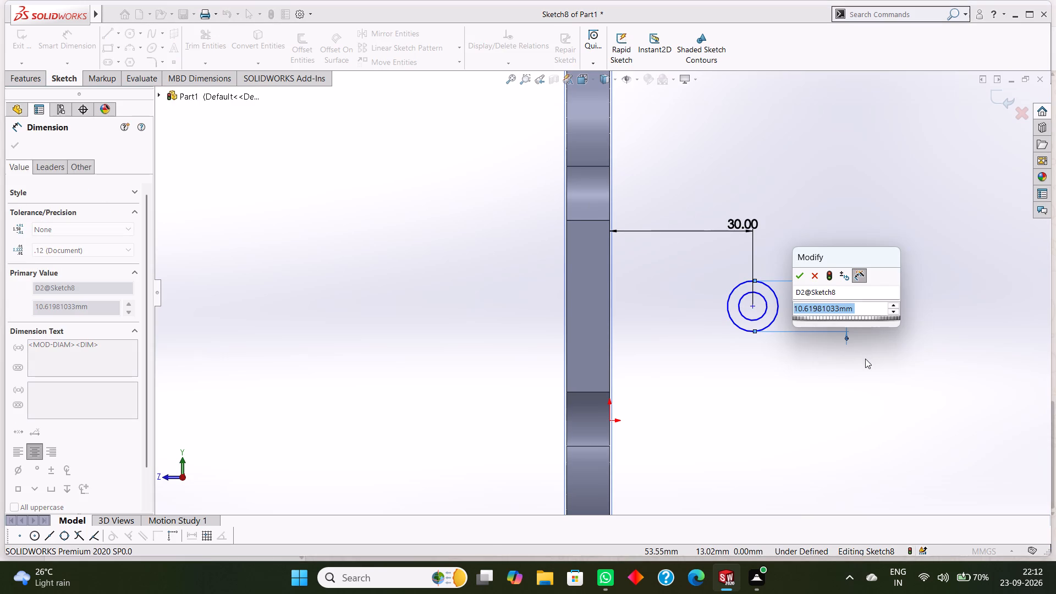
{"action": "type", "text": "36"}
{"action": "key", "text": "Return"}
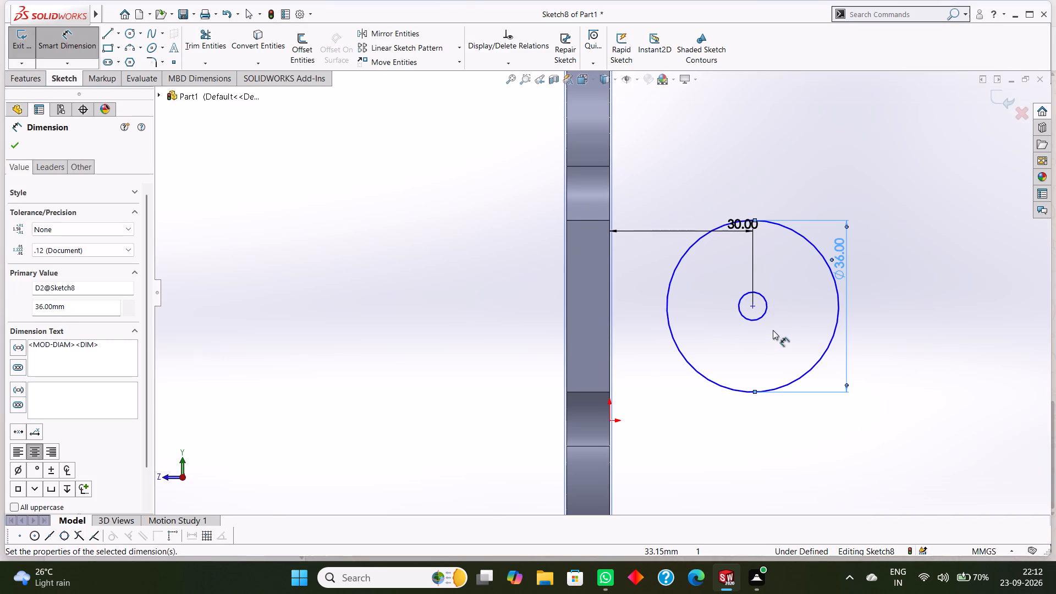
Dimension the inner circle's diameter as 16 mm.
{"action": "left_click", "coordinate": [767, 300]}
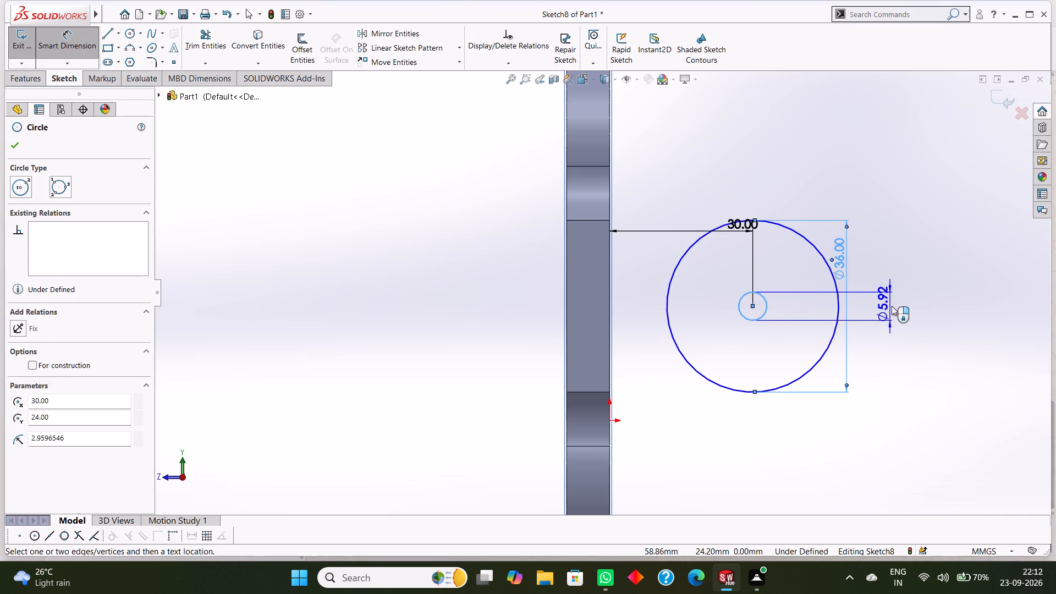
{"action": "left_click", "coordinate": [892, 306]}
{"action": "key", "text": "BackSpace"}
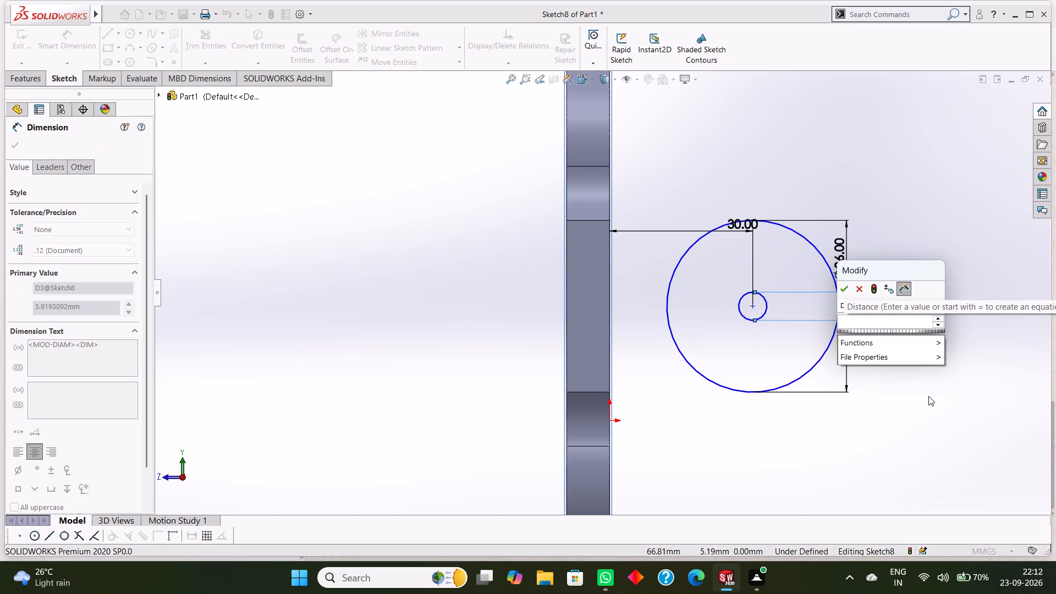
{"action": "type", "text": "16"}
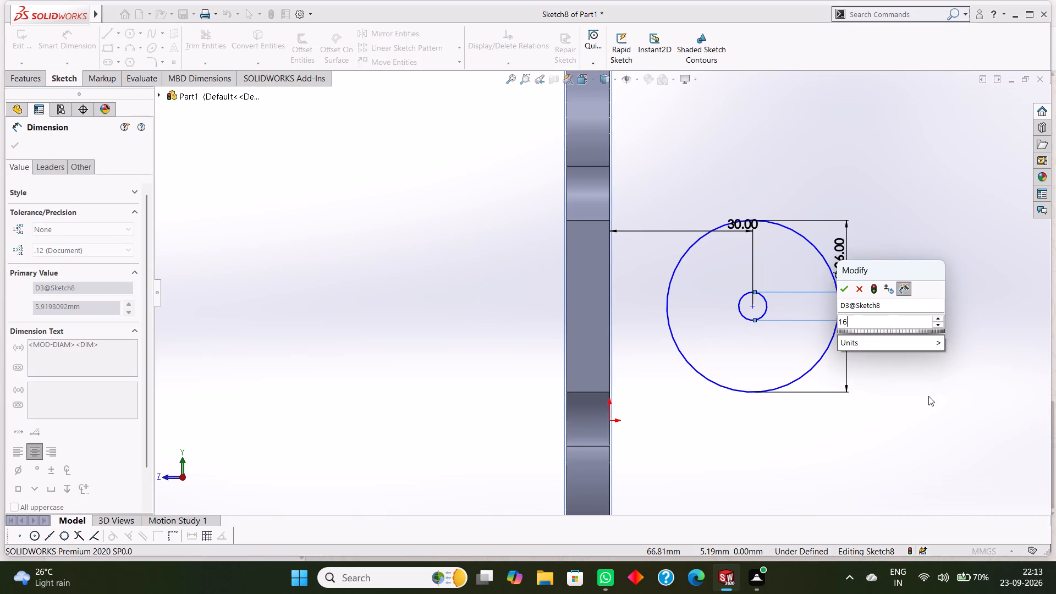
{"action": "key", "text": "Return"}
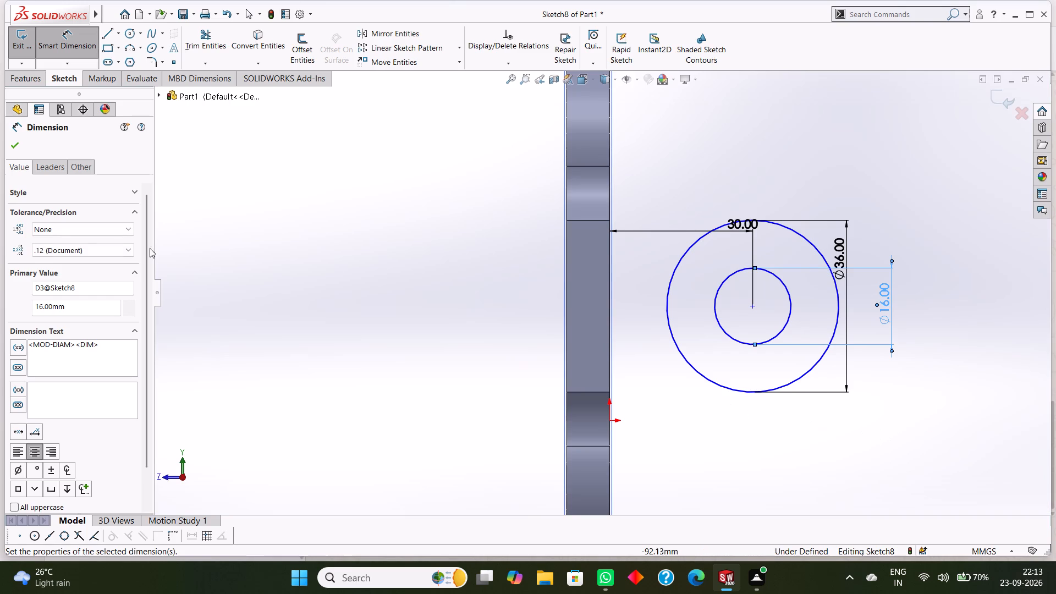
{"action": "left_click", "coordinate": [12, 150]}
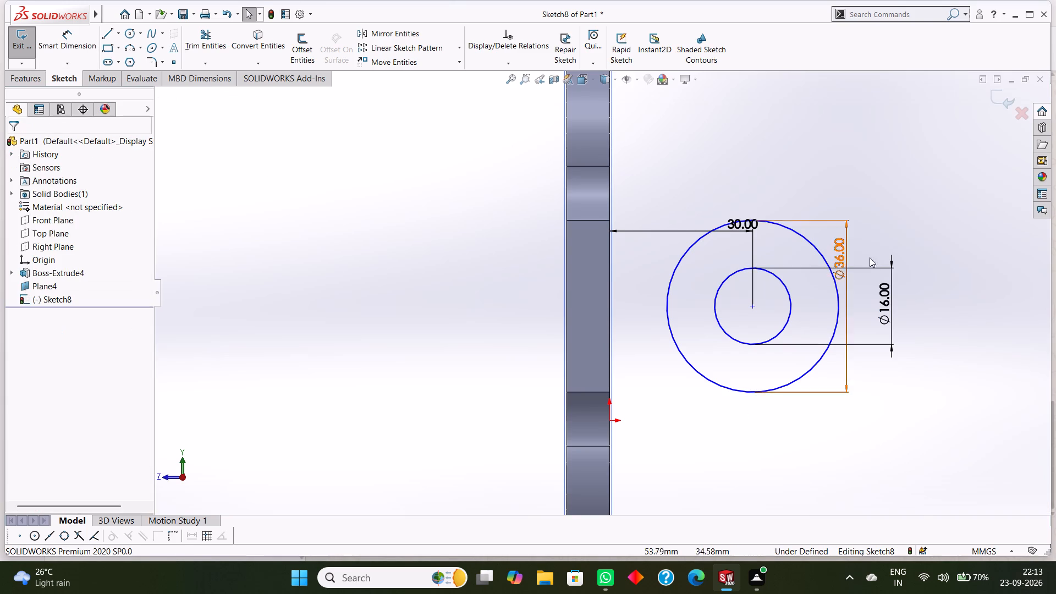
Sketch three connected lines: outer circle's top to the plate's back edge, 36 mm down that edge, and 30 mm back to the circle's bottom.
{"action": "left_click", "coordinate": [111, 32]}
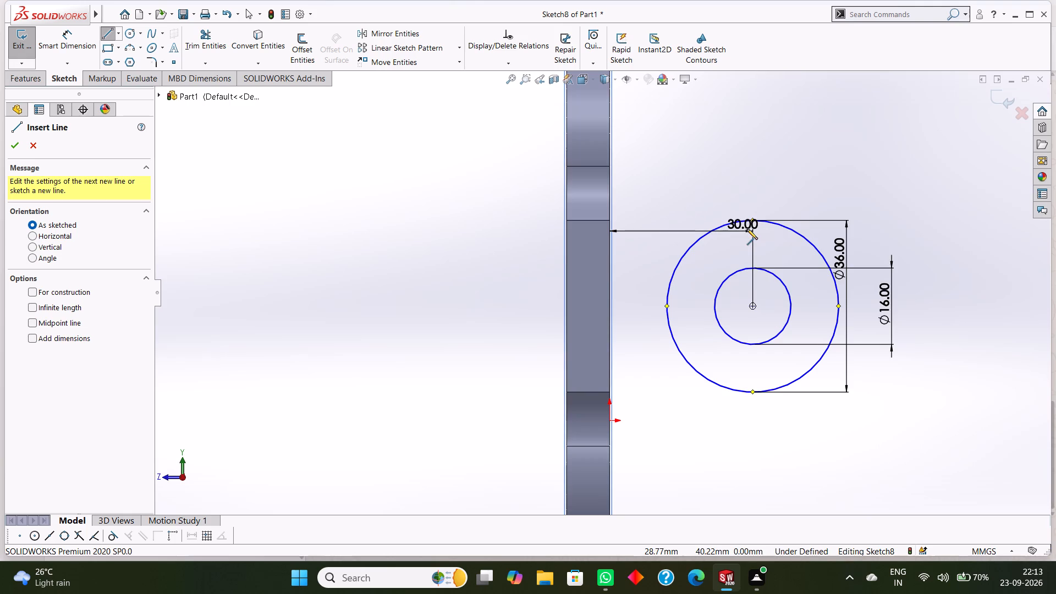
{"action": "scroll", "coordinate": [747, 229], "scroll_direction": "down", "scroll_amount": 3}
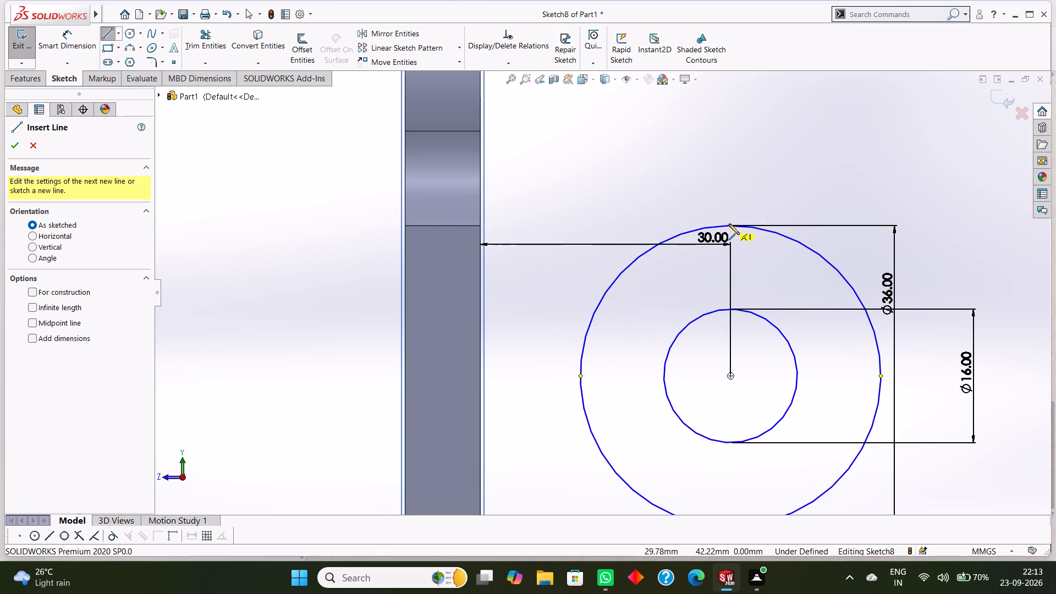
{"action": "left_click", "coordinate": [729, 224]}
{"action": "left_click", "coordinate": [479, 227]}
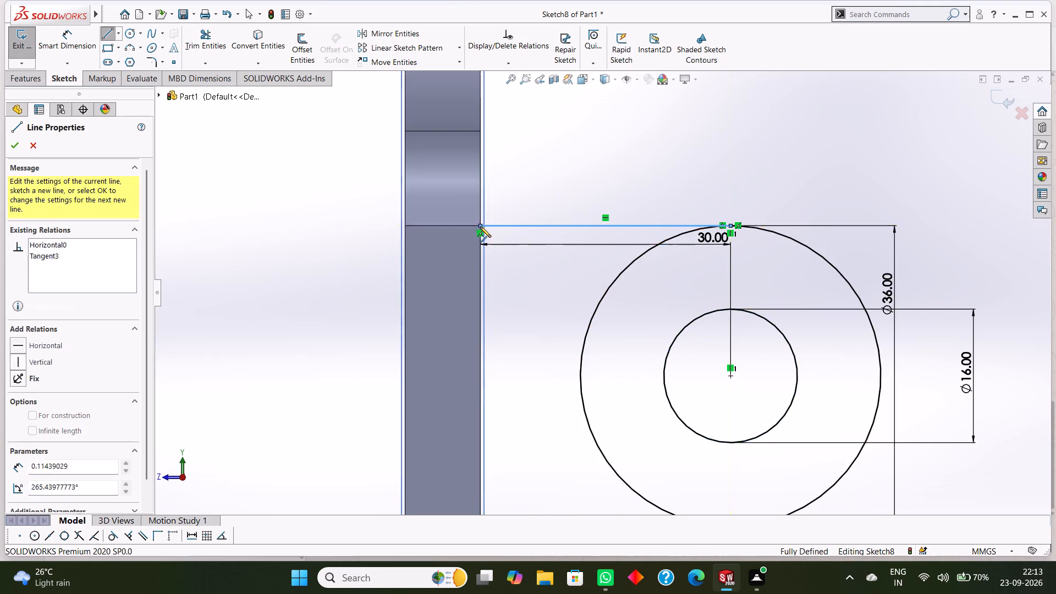
{"action": "scroll", "coordinate": [496, 281], "scroll_direction": "up", "scroll_amount": 2}
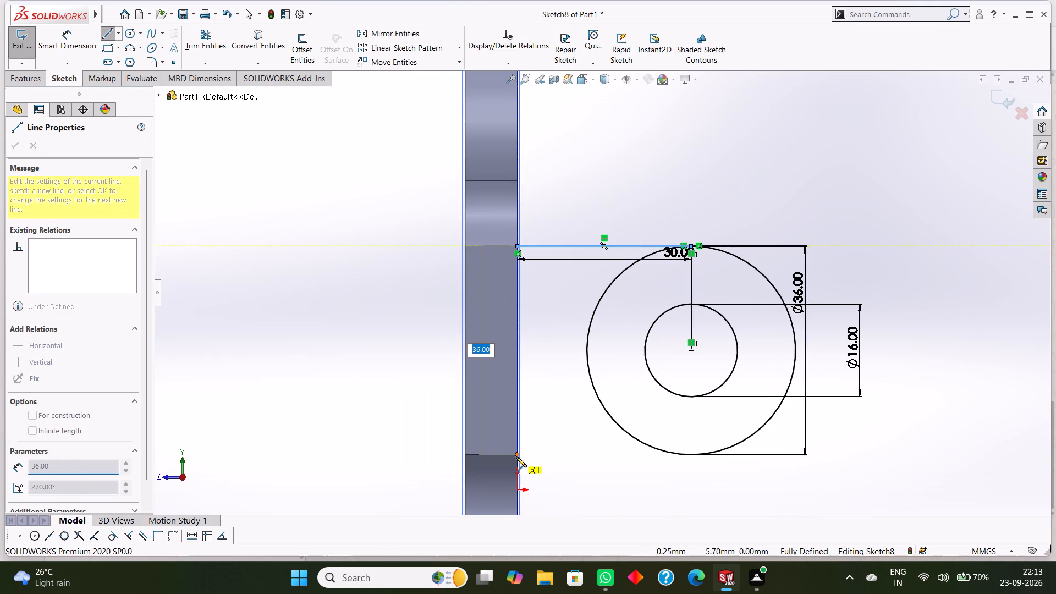
{"action": "left_click", "coordinate": [515, 457]}
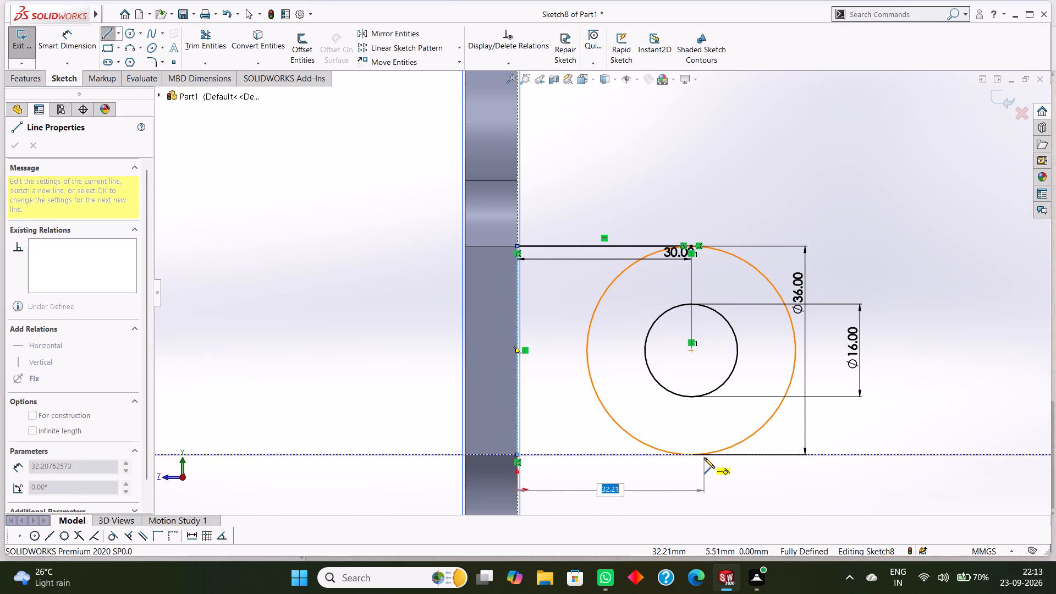
{"action": "left_click", "coordinate": [692, 456]}
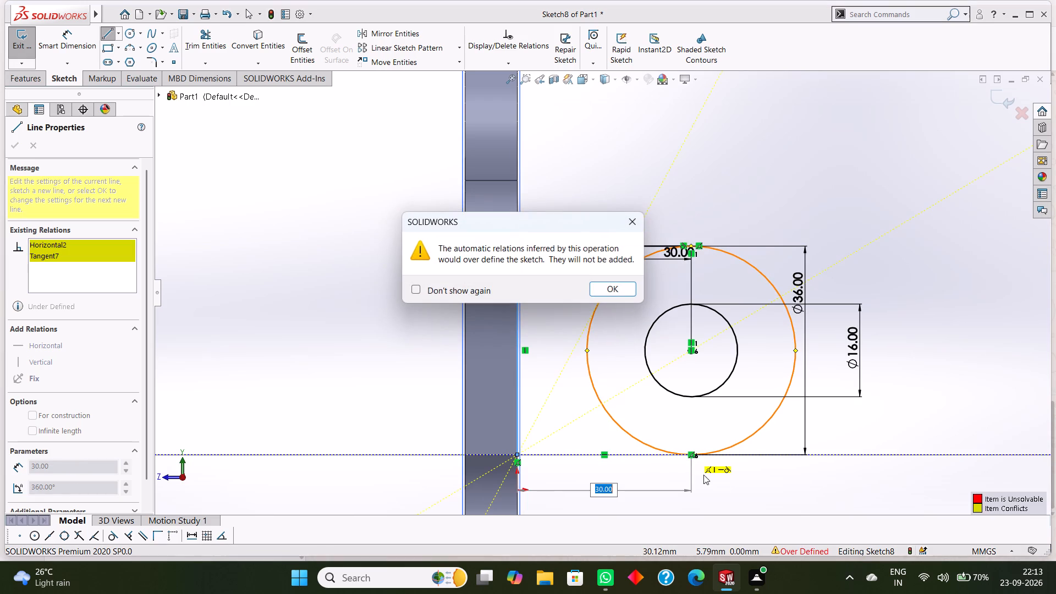
{"action": "left_click", "coordinate": [626, 228]}
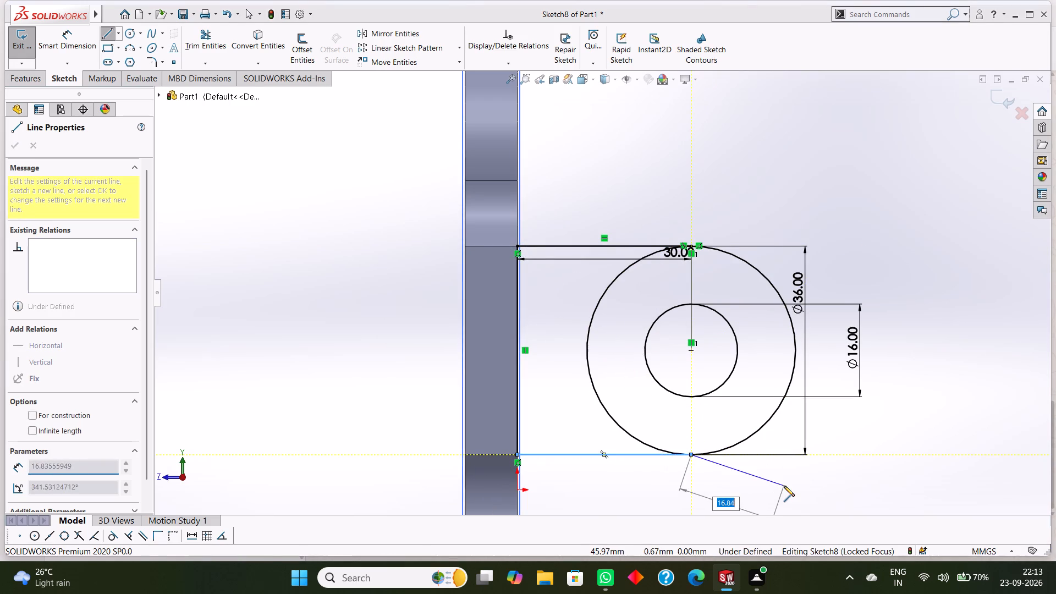
{"action": "right_click", "coordinate": [784, 486]}
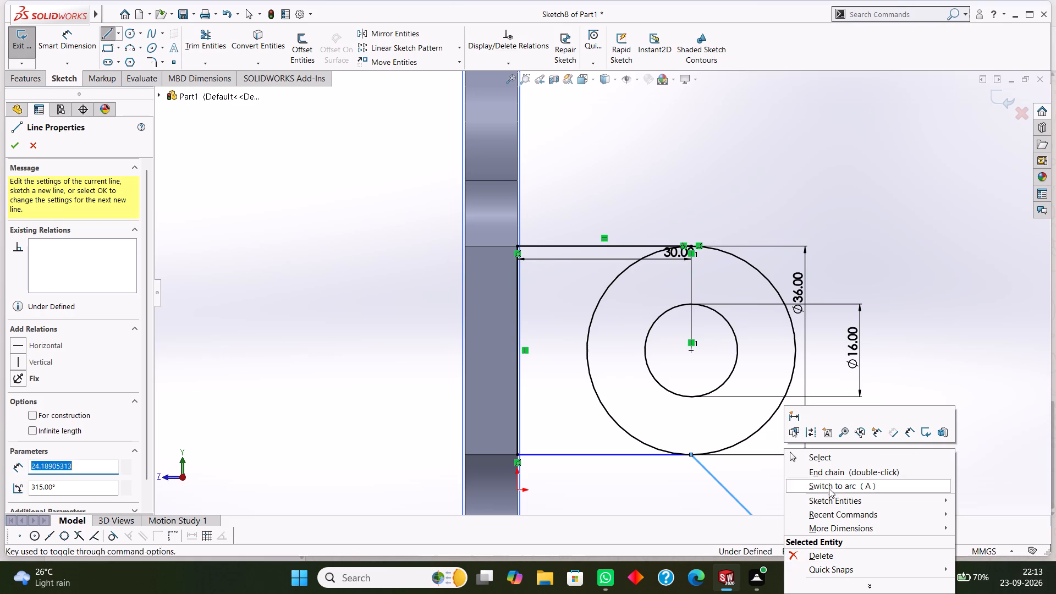
{"action": "left_click", "coordinate": [830, 459]}
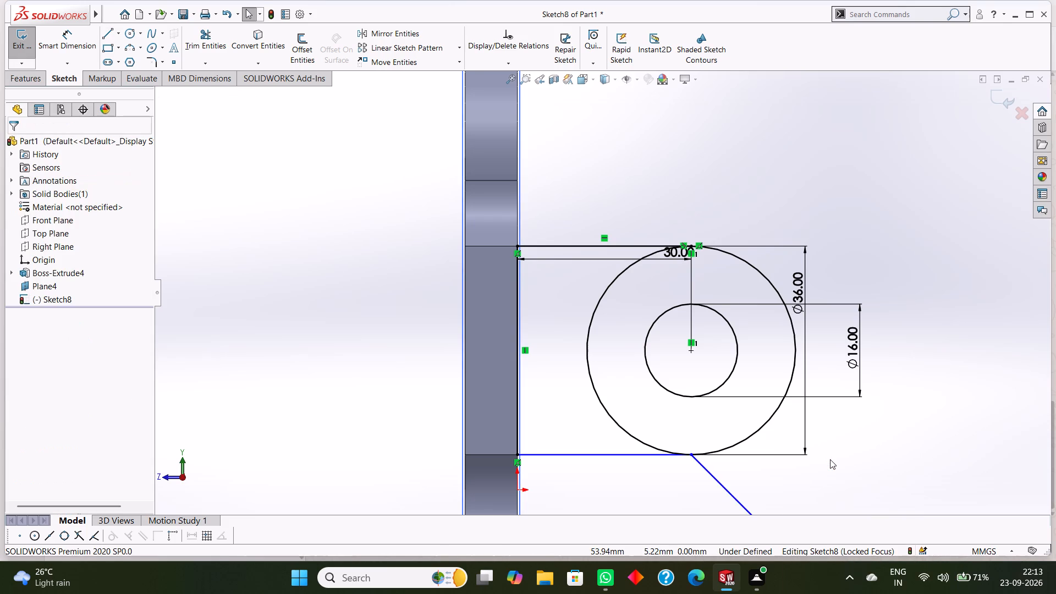
{"action": "scroll", "coordinate": [830, 459], "scroll_direction": "up", "scroll_amount": 3}
{"action": "key", "text": "ctrl+z"}
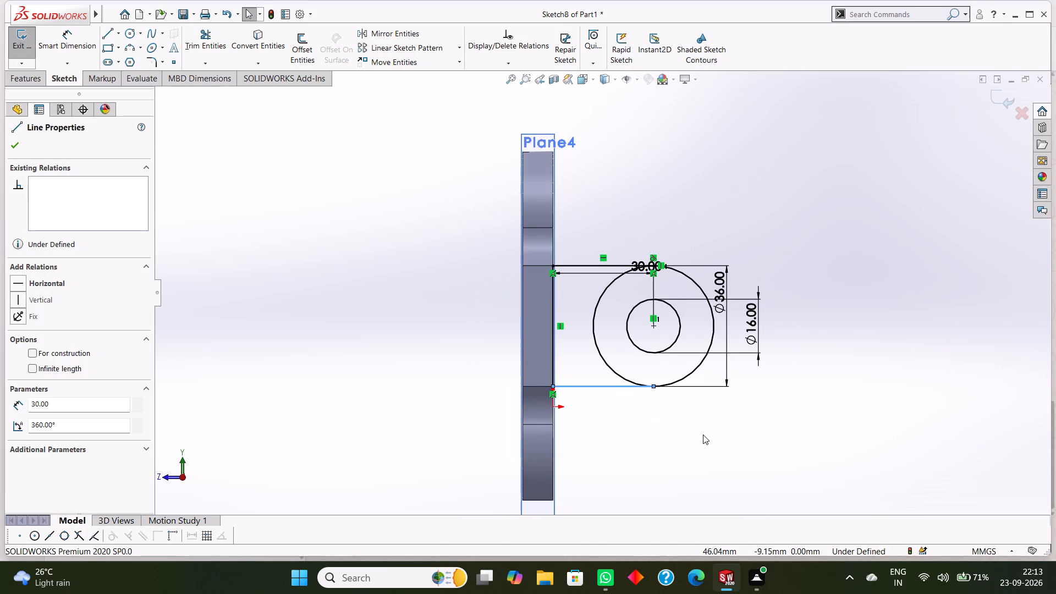
{"action": "scroll", "coordinate": [697, 432], "scroll_direction": "up", "scroll_amount": 1}
{"action": "scroll", "coordinate": [626, 340], "scroll_direction": "down", "scroll_amount": 1}
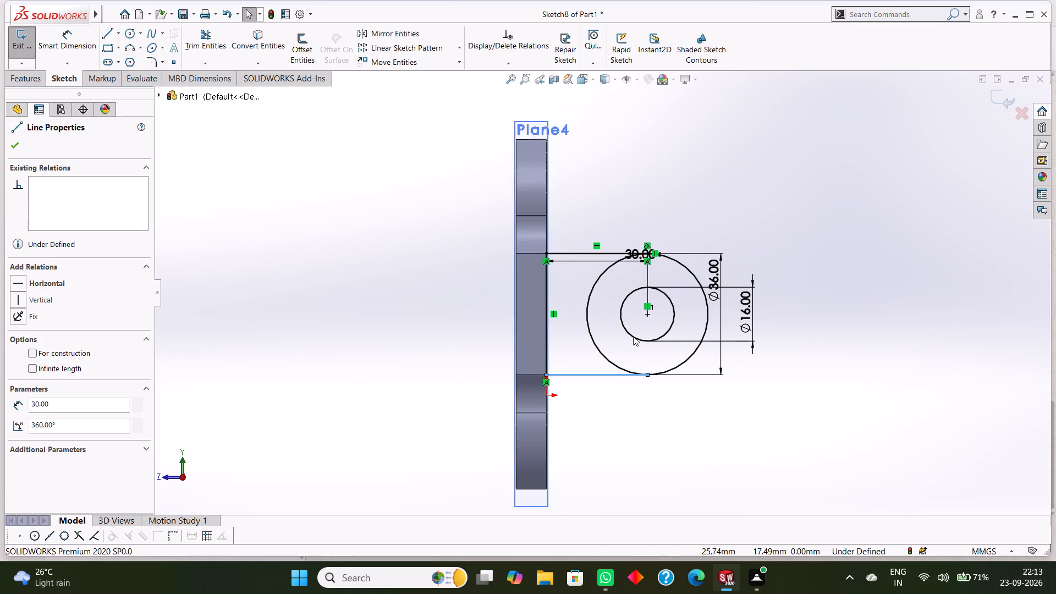
{"action": "scroll", "coordinate": [633, 336], "scroll_direction": "down", "scroll_amount": 1}
{"action": "left_click", "coordinate": [16, 150]}
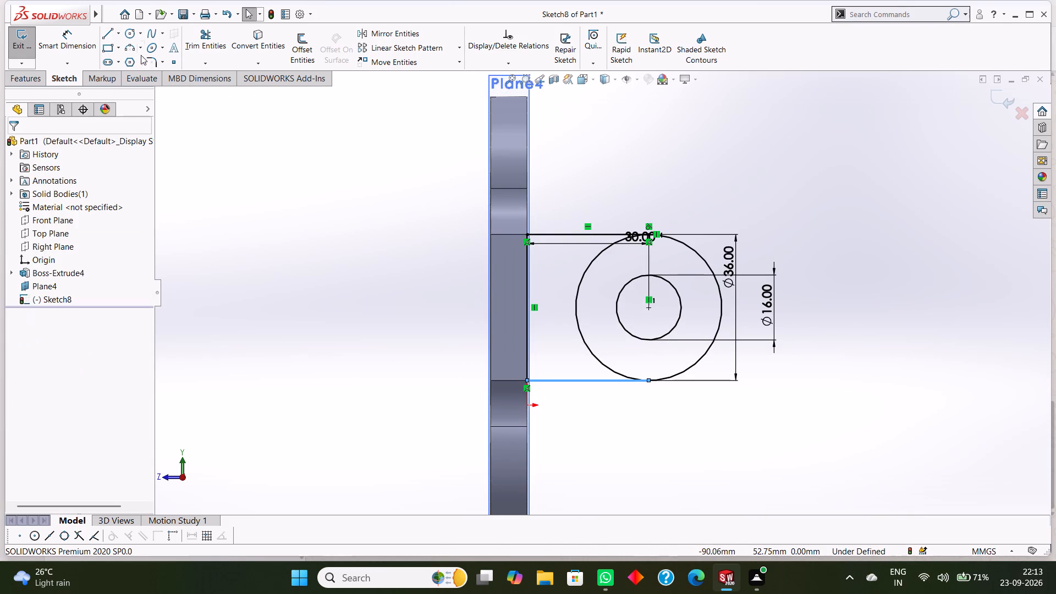
Trim away the half of the outer circle facing the plate, leaving a round-ended lug outline.
{"action": "left_click", "coordinate": [200, 38]}
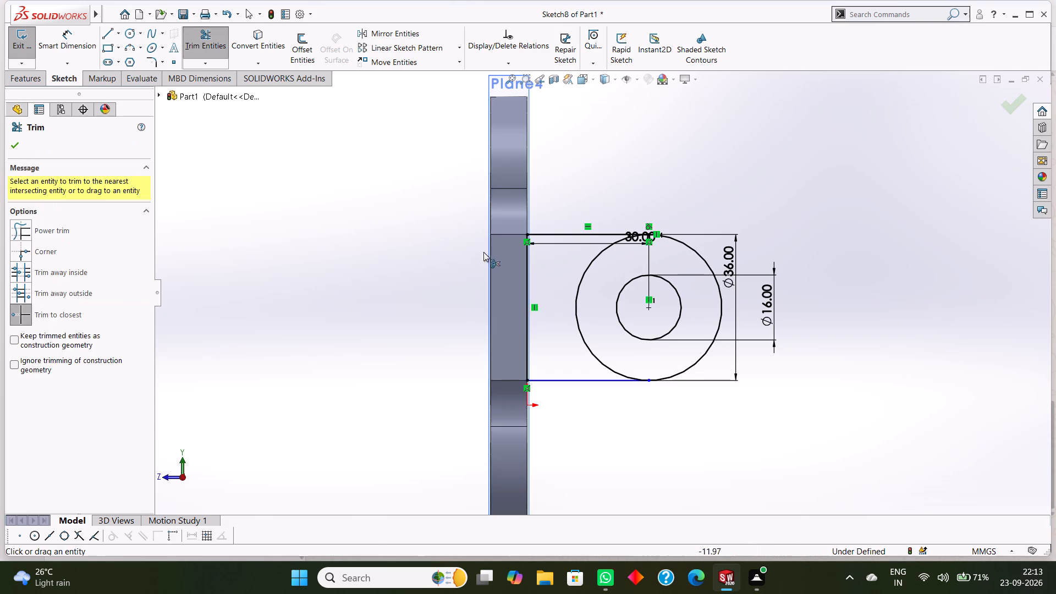
{"action": "left_click", "coordinate": [586, 267]}
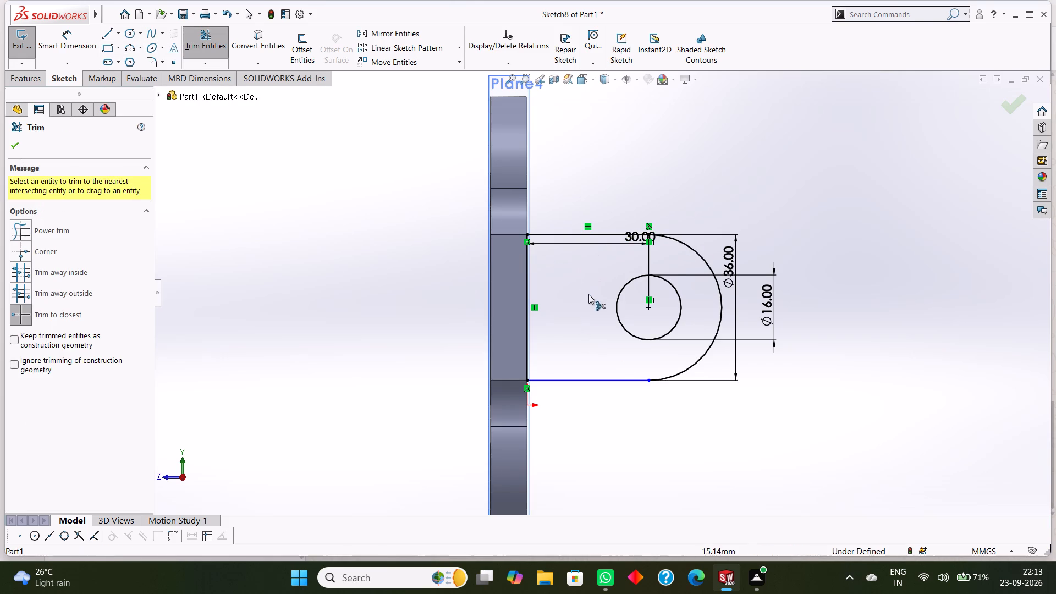
{"action": "left_click", "coordinate": [14, 146]}
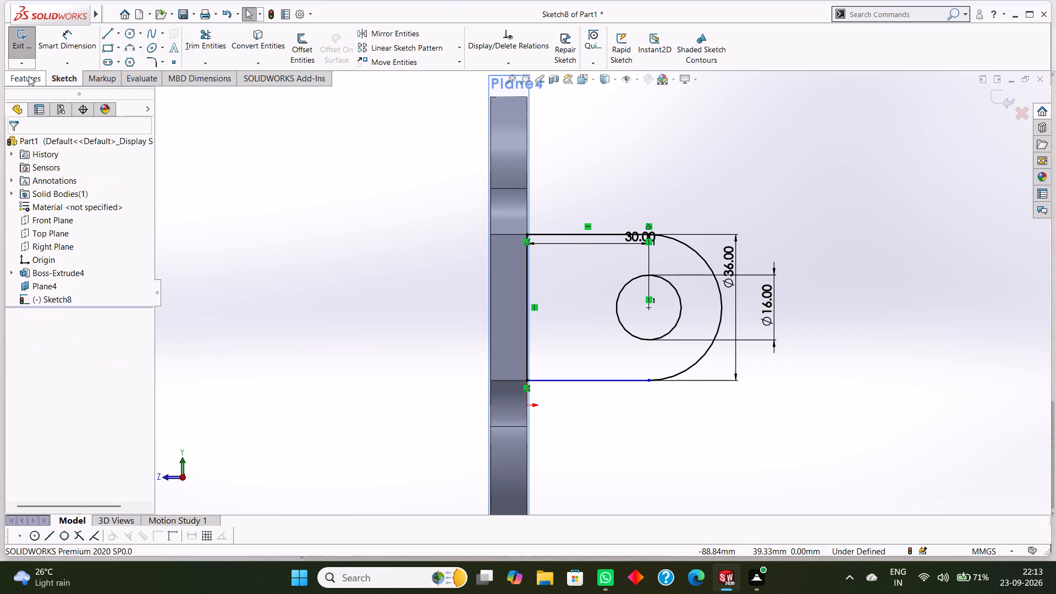
Extrude the lug profile as a 9 mm blind boss, reversing the direction so it goes over the base plate.
{"action": "left_click", "coordinate": [29, 76]}
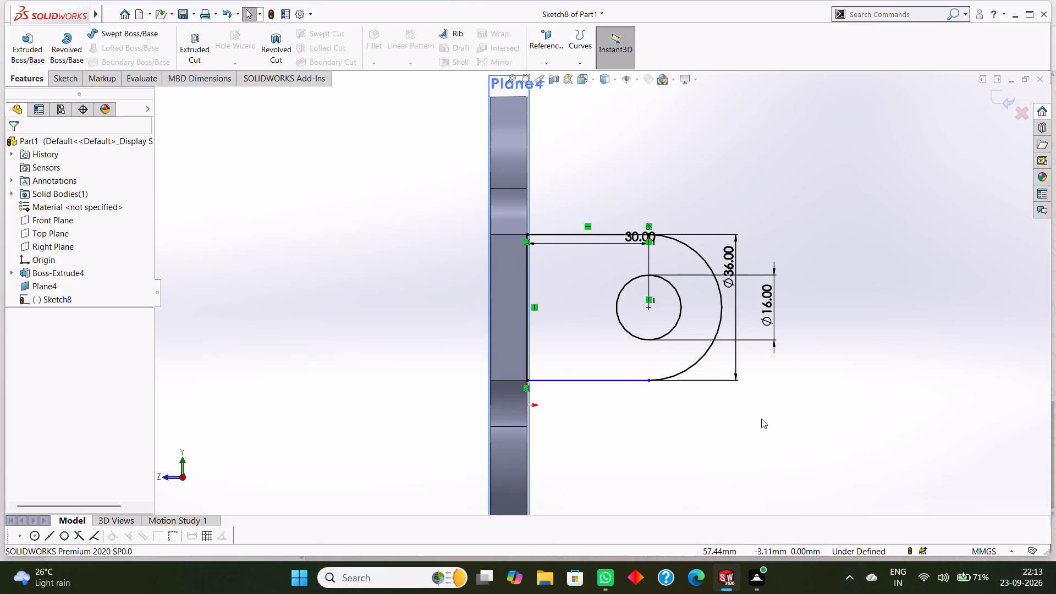
{"action": "left_click", "coordinate": [57, 76]}
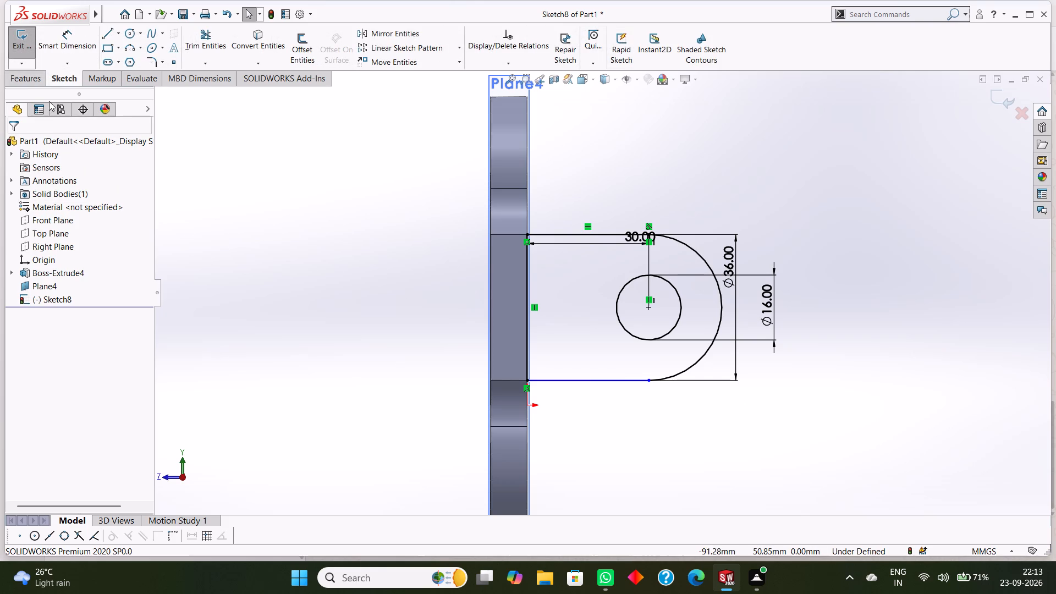
{"action": "left_click", "coordinate": [30, 82]}
{"action": "left_click", "coordinate": [28, 53]}
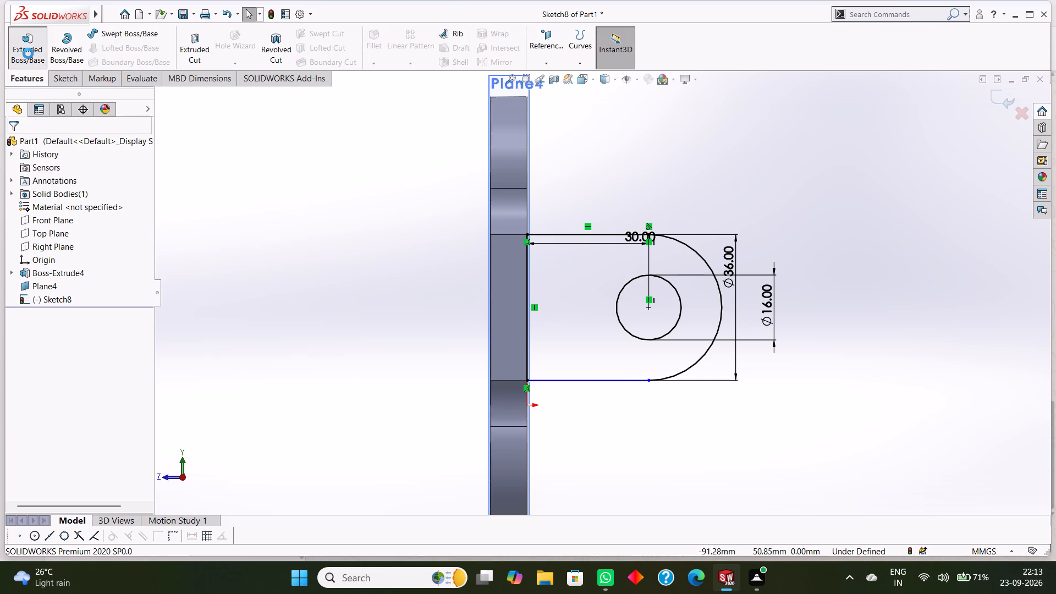
{"action": "middle_click_drag", "start_coordinate": [830, 367], "coordinate": [732, 301]}
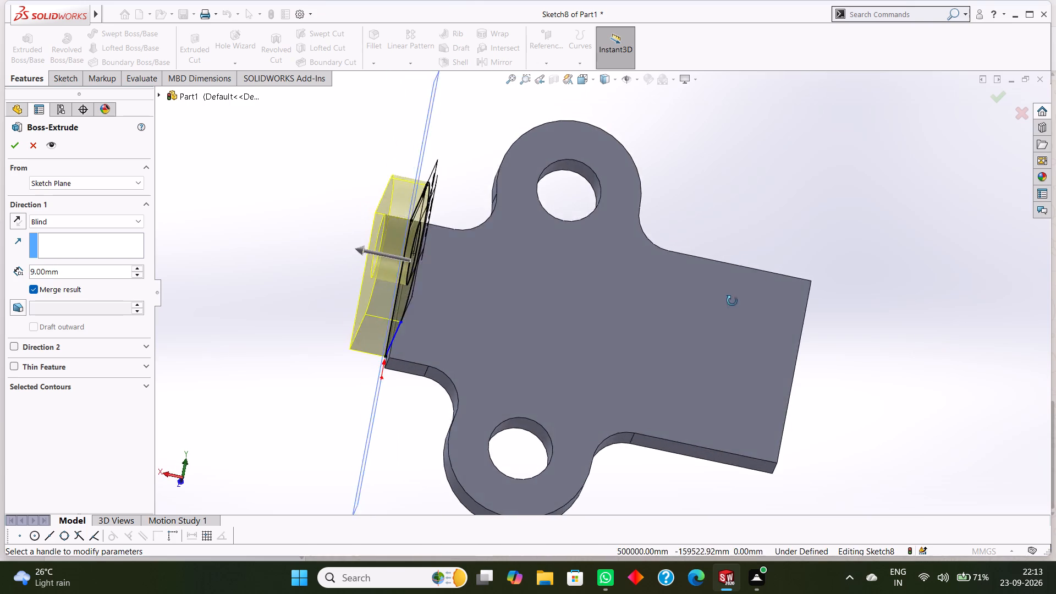
{"action": "middle_click_drag", "start_coordinate": [732, 301], "coordinate": [736, 265]}
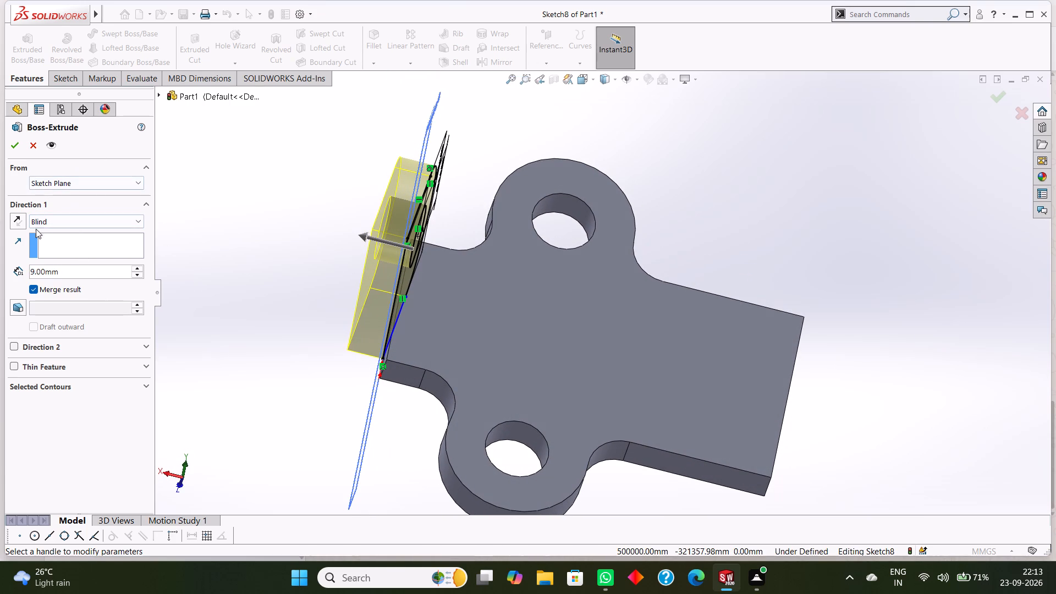
{"action": "left_click", "coordinate": [18, 221]}
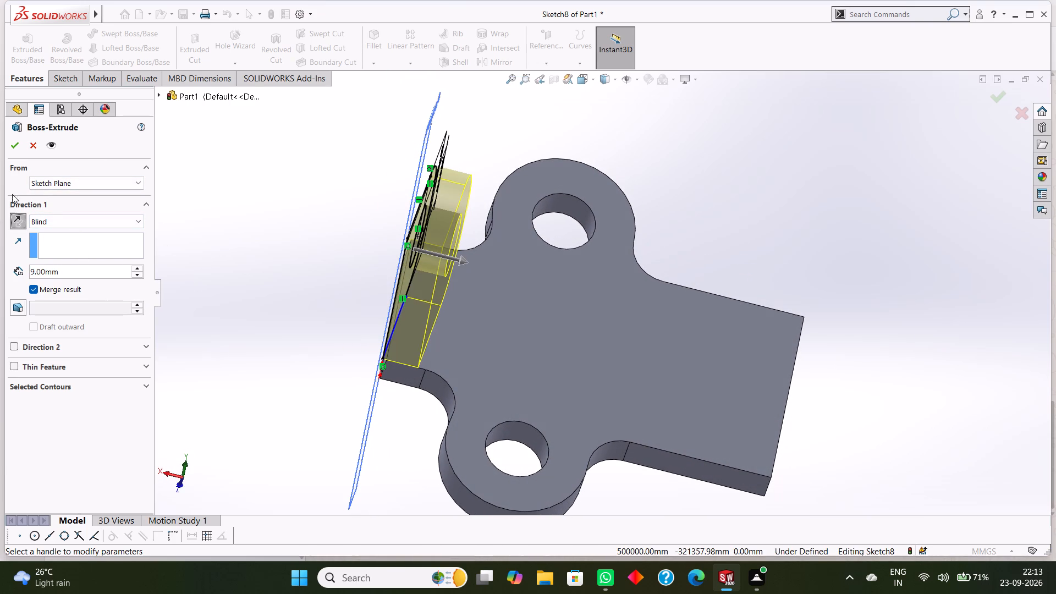
{"action": "left_click", "coordinate": [18, 146]}
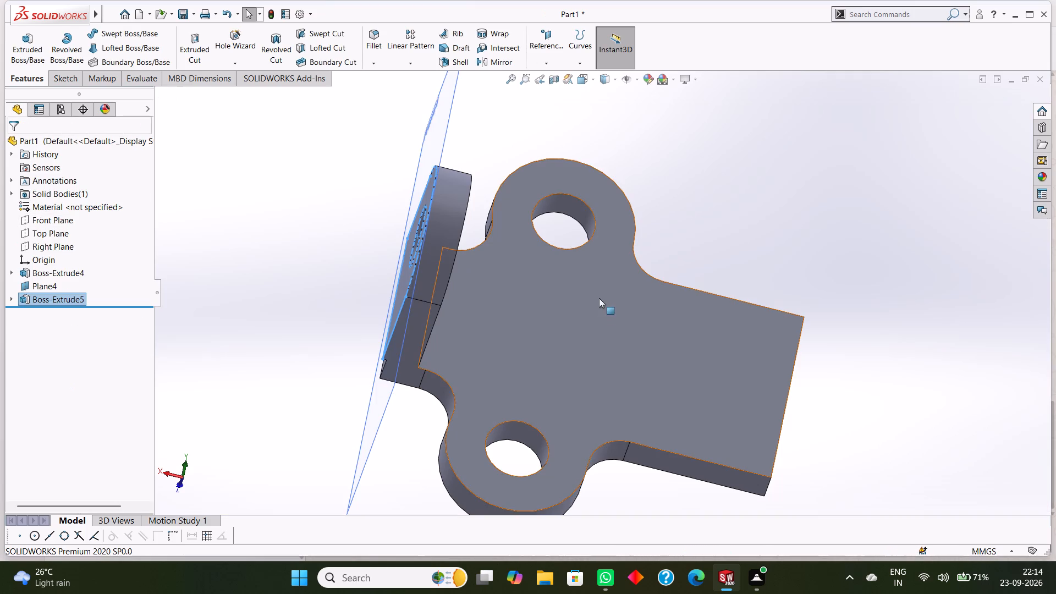
{"action": "left_click", "coordinate": [718, 203]}
Hide the reference plane Plane4.
{"action": "middle_click_drag", "start_coordinate": [838, 260], "coordinate": [795, 230]}
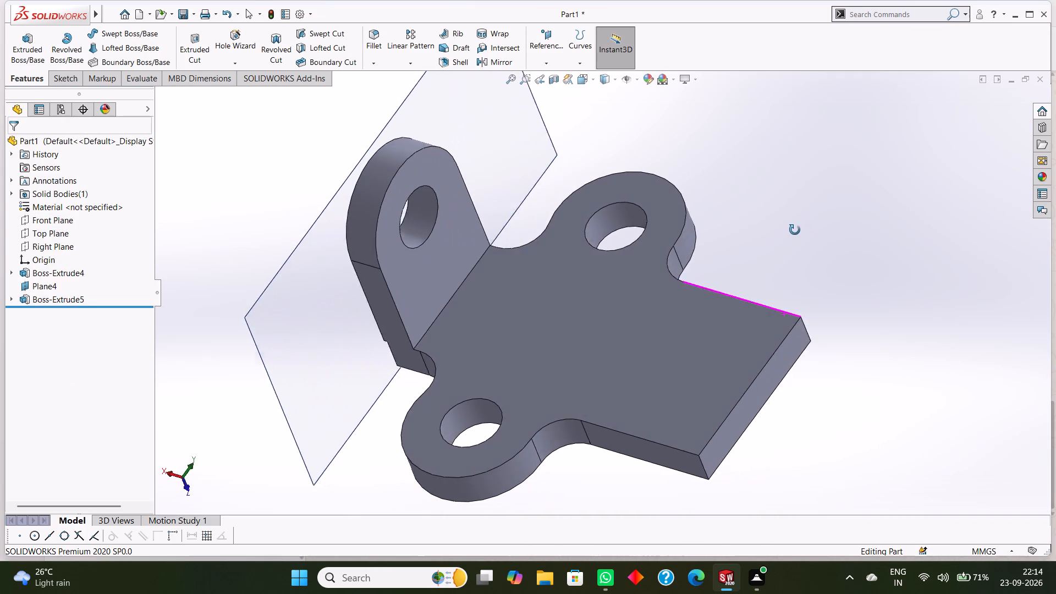
{"action": "middle_click_drag", "start_coordinate": [795, 230], "coordinate": [723, 290]}
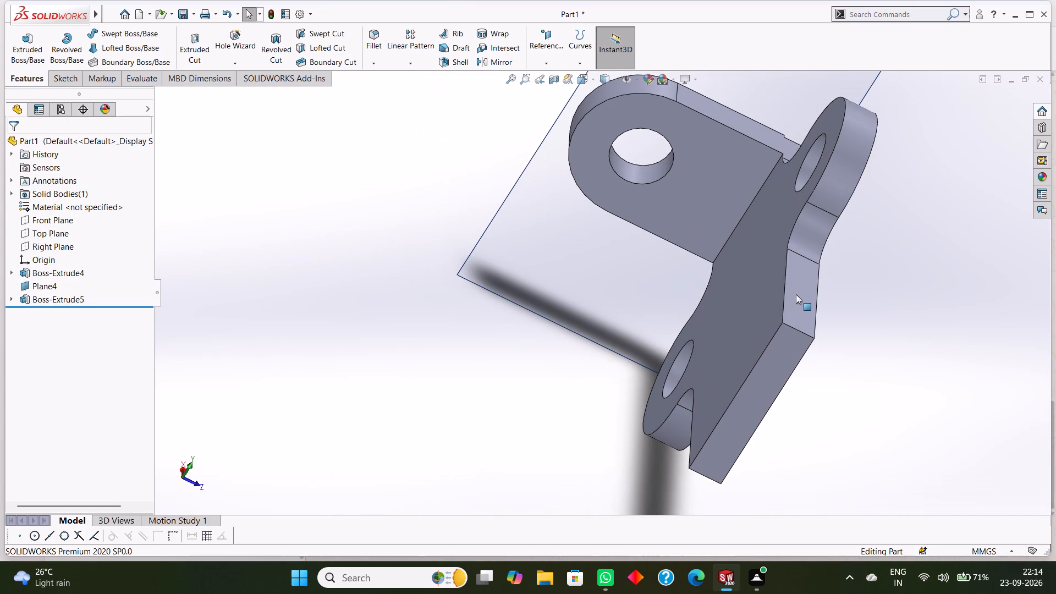
{"action": "middle_click_drag", "start_coordinate": [854, 289], "coordinate": [888, 291]}
{"action": "scroll", "coordinate": [887, 289], "scroll_direction": "up", "scroll_amount": 1}
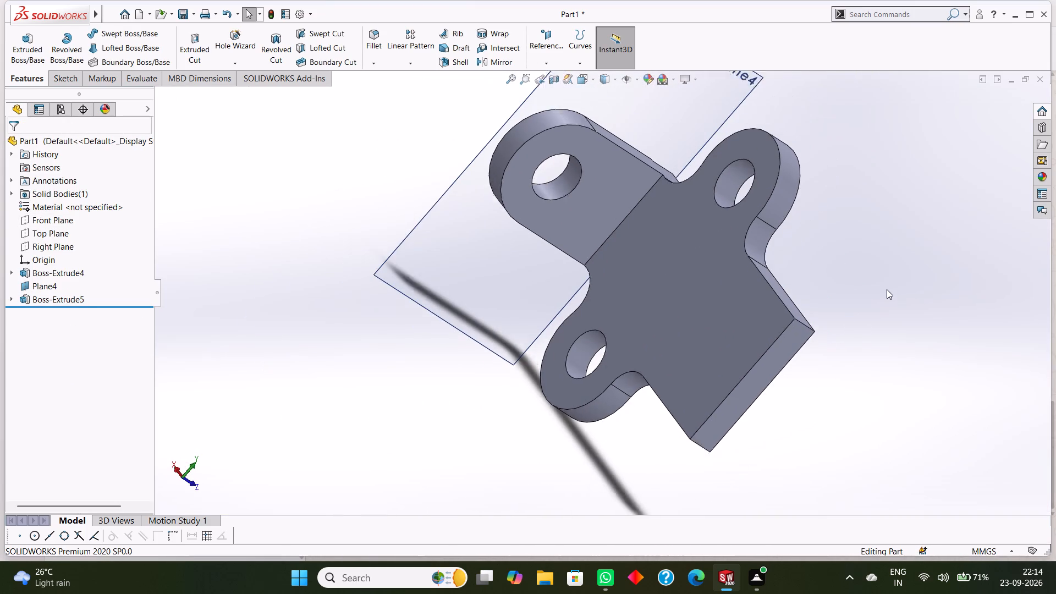
{"action": "scroll", "coordinate": [887, 289], "scroll_direction": "up", "scroll_amount": 1}
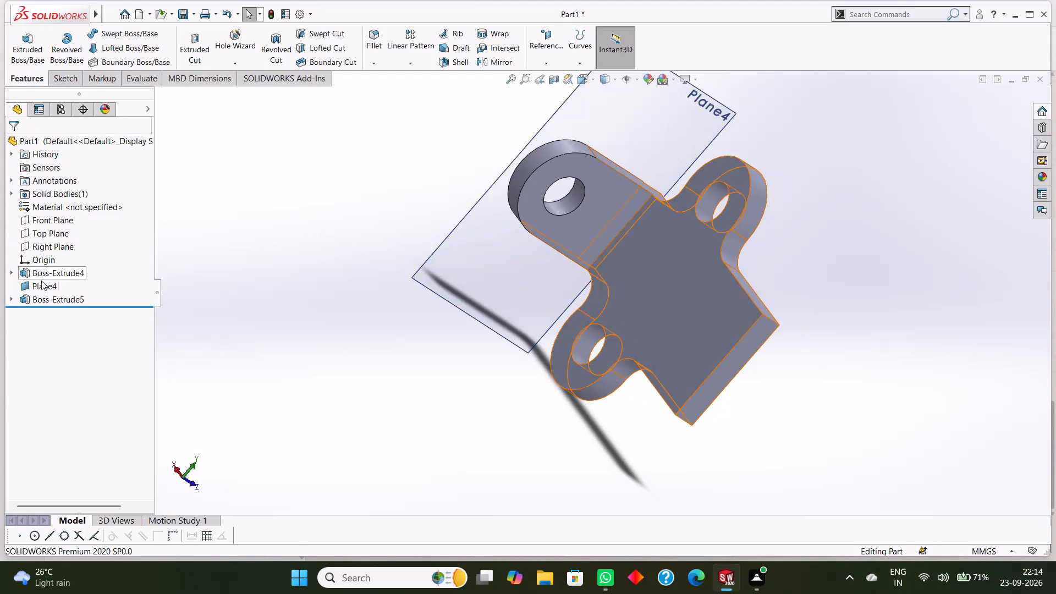
{"action": "left_click", "coordinate": [50, 287]}
{"action": "left_click", "coordinate": [78, 273]}
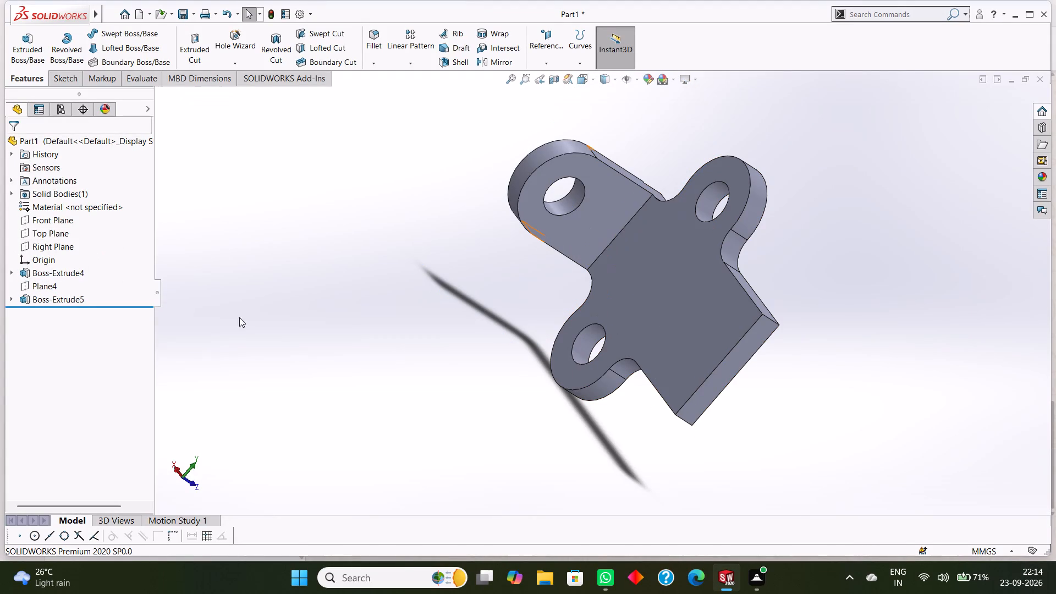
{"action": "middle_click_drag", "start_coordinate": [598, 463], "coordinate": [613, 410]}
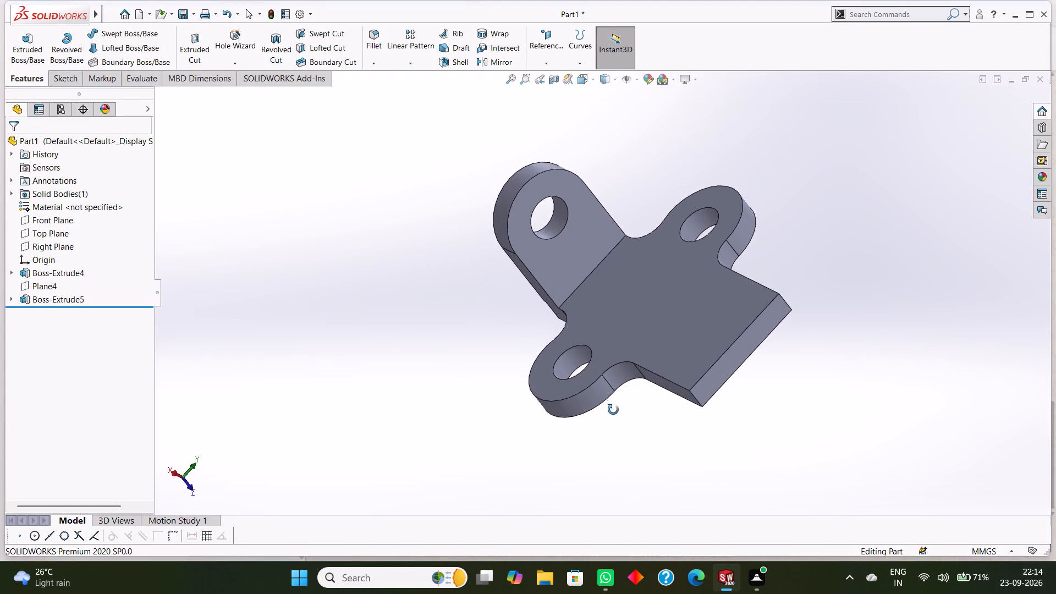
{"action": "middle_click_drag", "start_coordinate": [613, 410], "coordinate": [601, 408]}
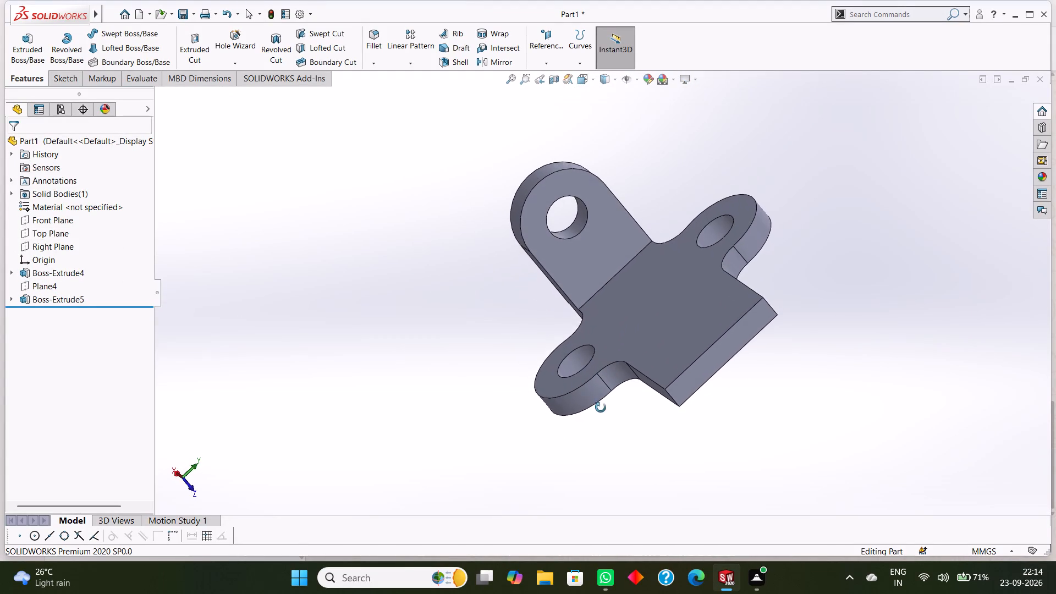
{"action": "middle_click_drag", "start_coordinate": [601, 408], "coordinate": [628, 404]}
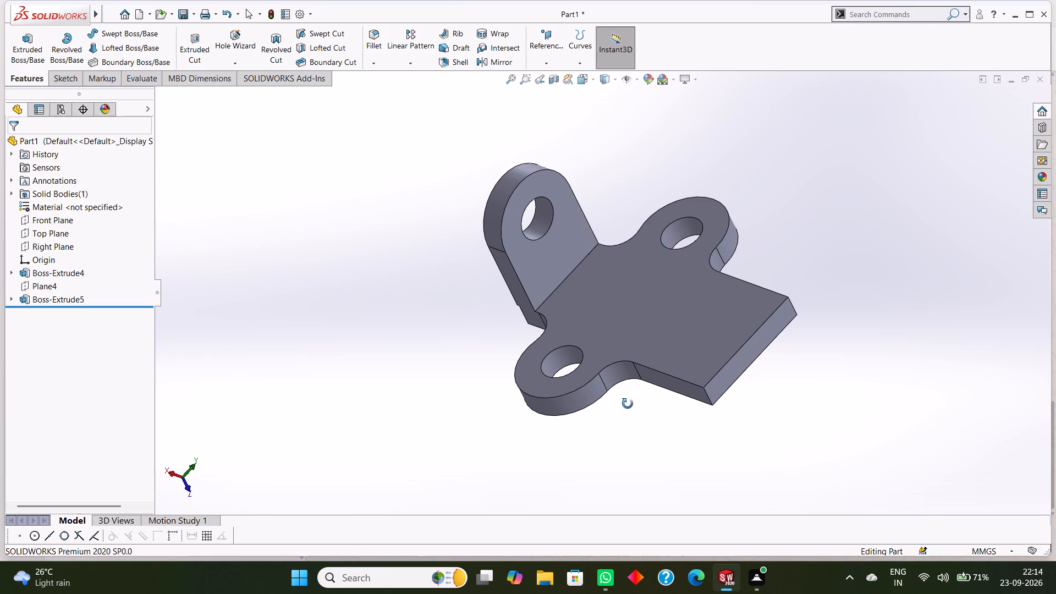
Create a reference plane offset 0 mm from the Top Plane.
{"action": "middle_click_drag", "start_coordinate": [628, 404], "coordinate": [628, 403]}
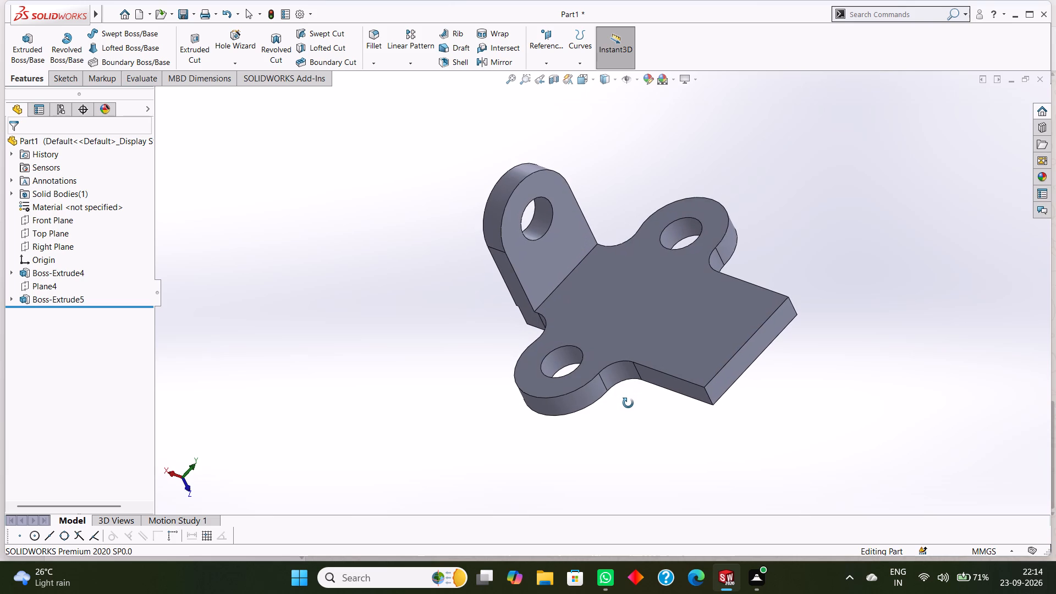
{"action": "middle_click_drag", "start_coordinate": [628, 403], "coordinate": [624, 401]}
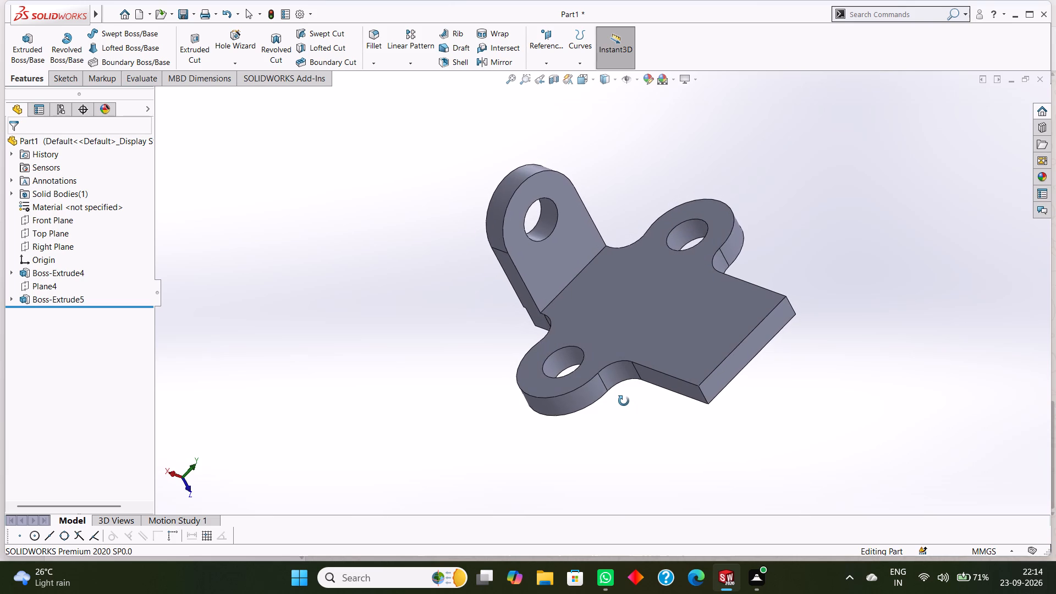
{"action": "middle_click_drag", "start_coordinate": [624, 401], "coordinate": [635, 377]}
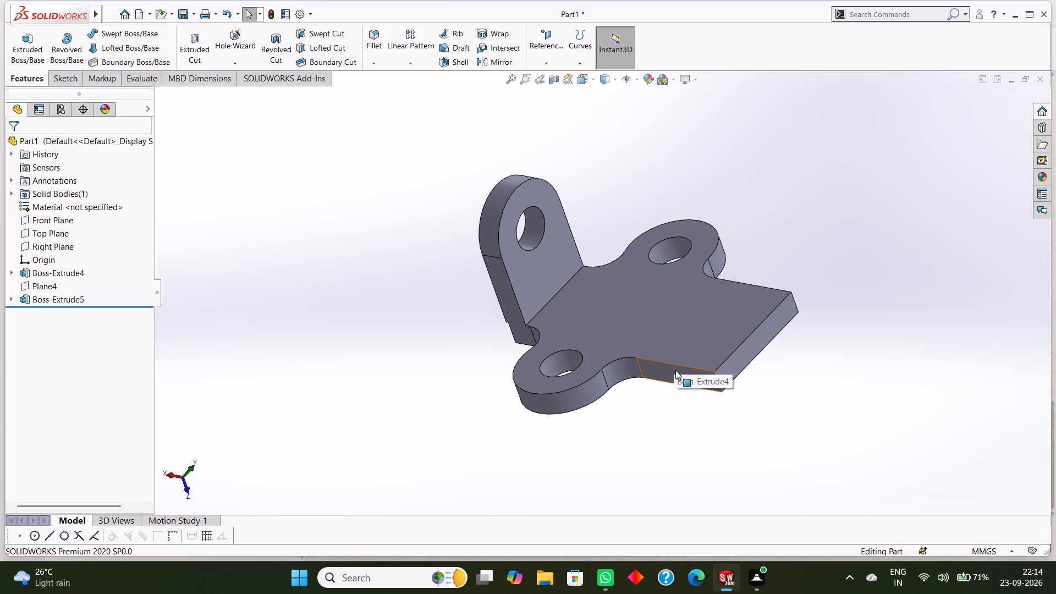
{"action": "middle_click_drag", "start_coordinate": [413, 301], "coordinate": [427, 274]}
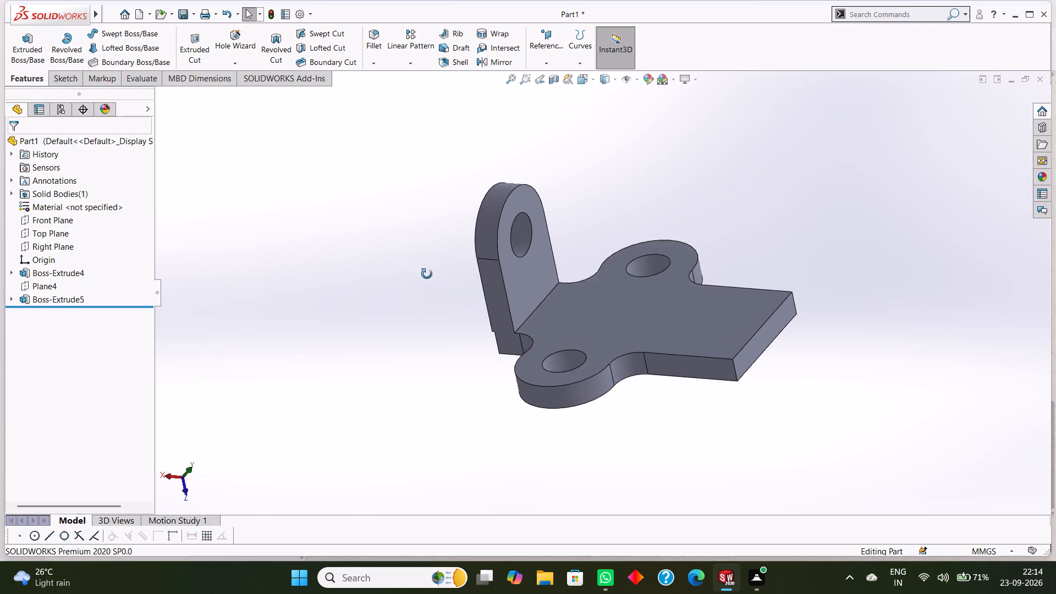
{"action": "middle_click_drag", "start_coordinate": [427, 274], "coordinate": [416, 268]}
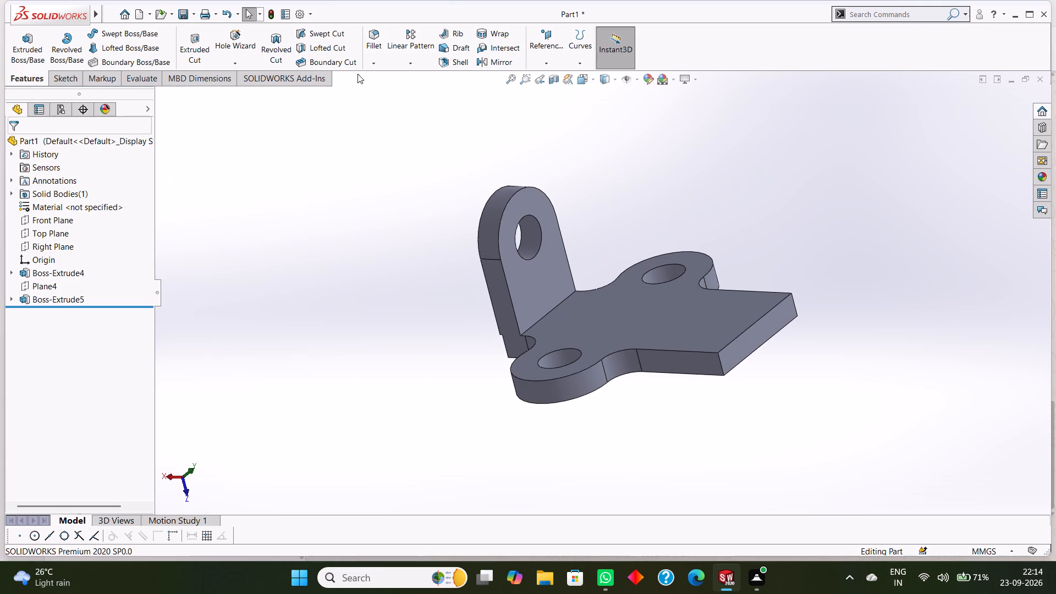
{"action": "left_click", "coordinate": [539, 63]}
{"action": "left_click", "coordinate": [550, 74]}
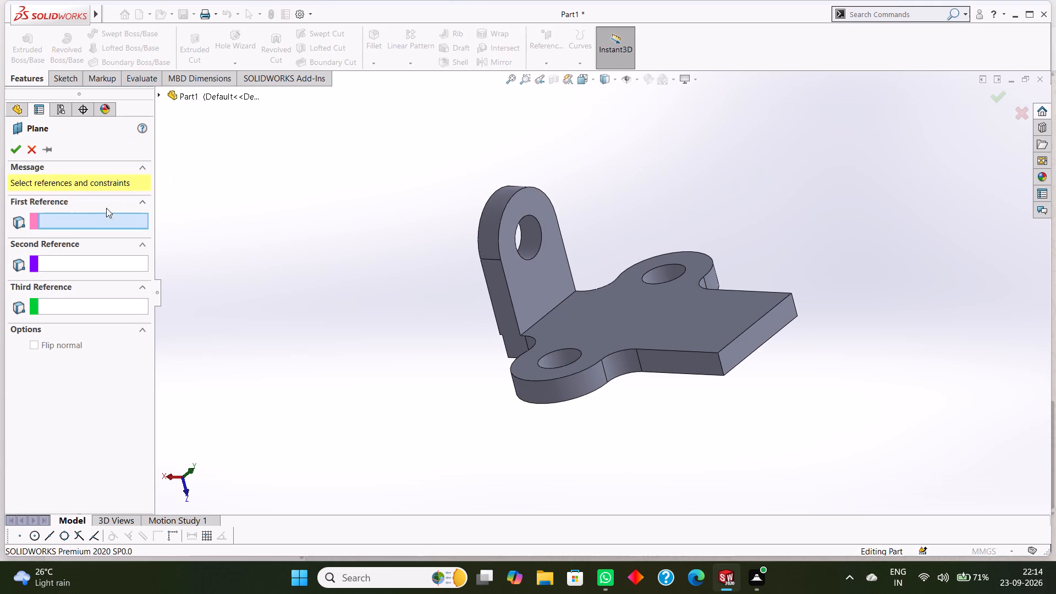
{"action": "left_click", "coordinate": [162, 95]}
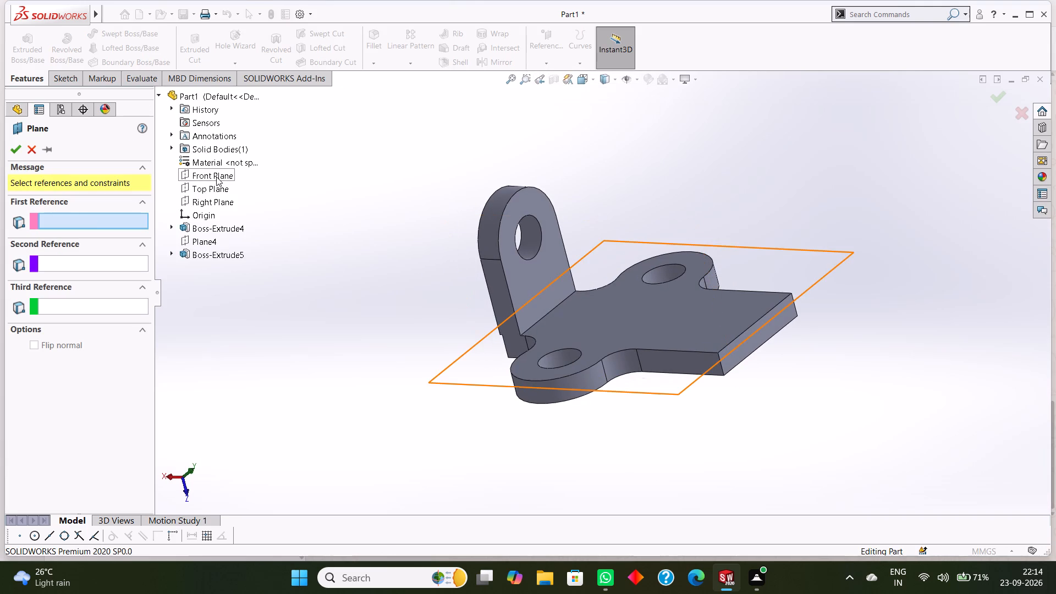
{"action": "left_click", "coordinate": [213, 185]}
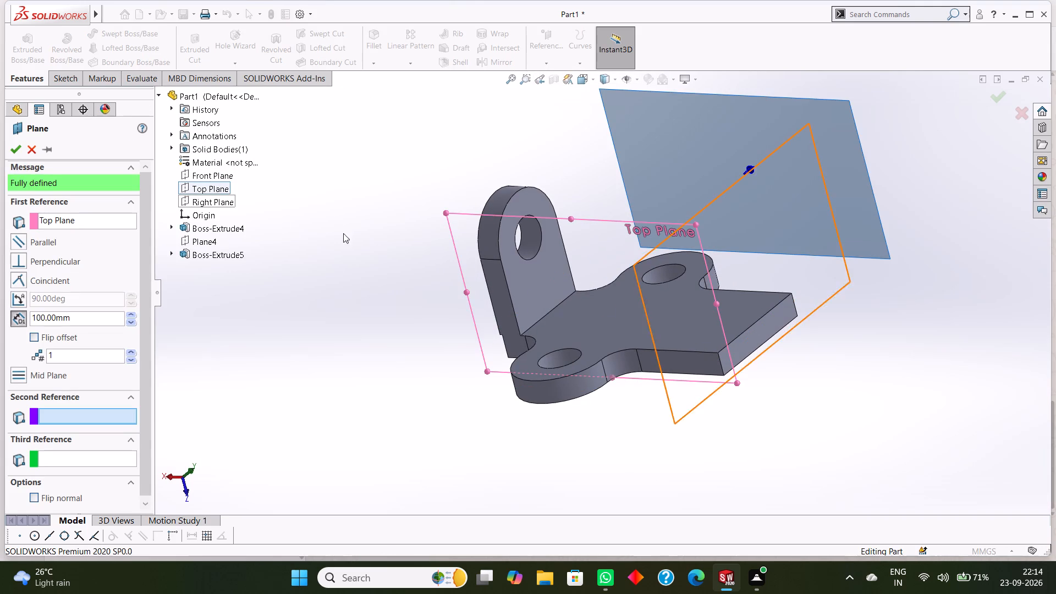
{"action": "middle_click_drag", "start_coordinate": [845, 334], "coordinate": [800, 367]}
{"action": "left_click_drag", "start_coordinate": [81, 319], "coordinate": [3, 316]}
{"action": "key", "text": "0"}
{"action": "key", "text": "Return"}
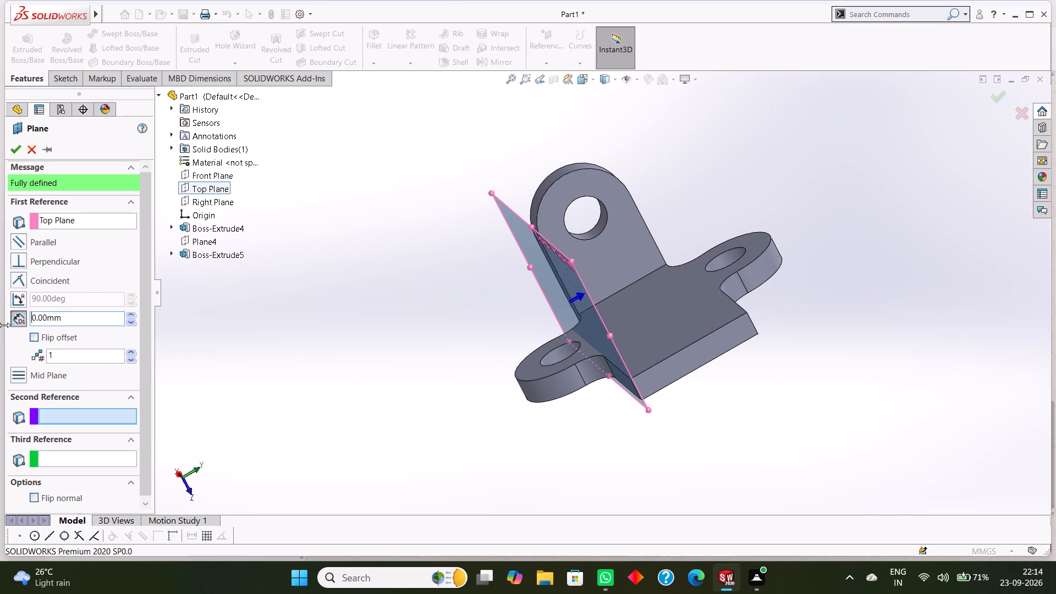
{"action": "left_click", "coordinate": [16, 150]}
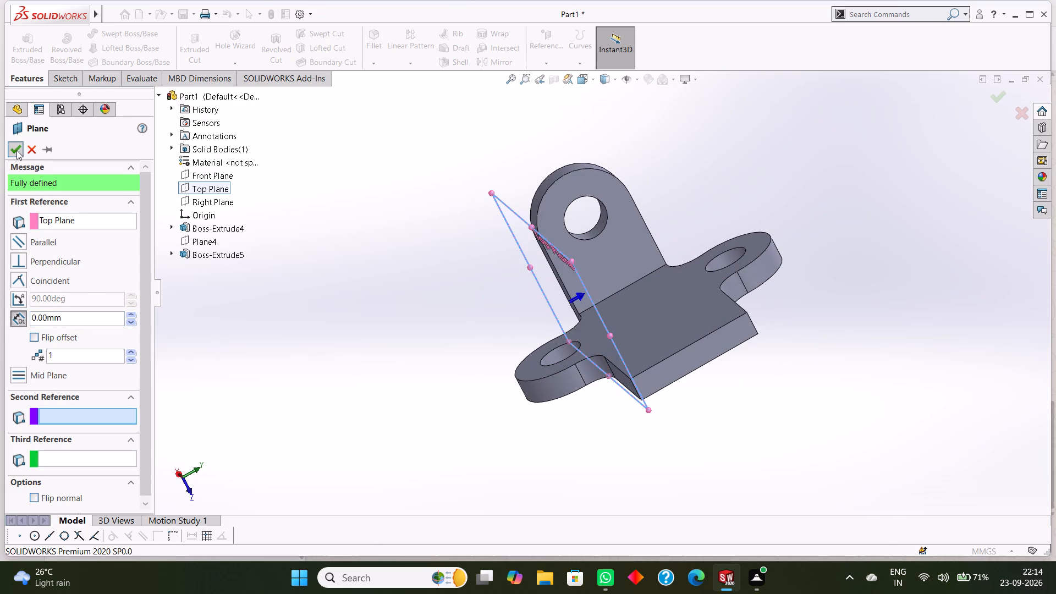
Start a sketch on the new reference plane, viewed face-on.
{"action": "left_click", "coordinate": [503, 204]}
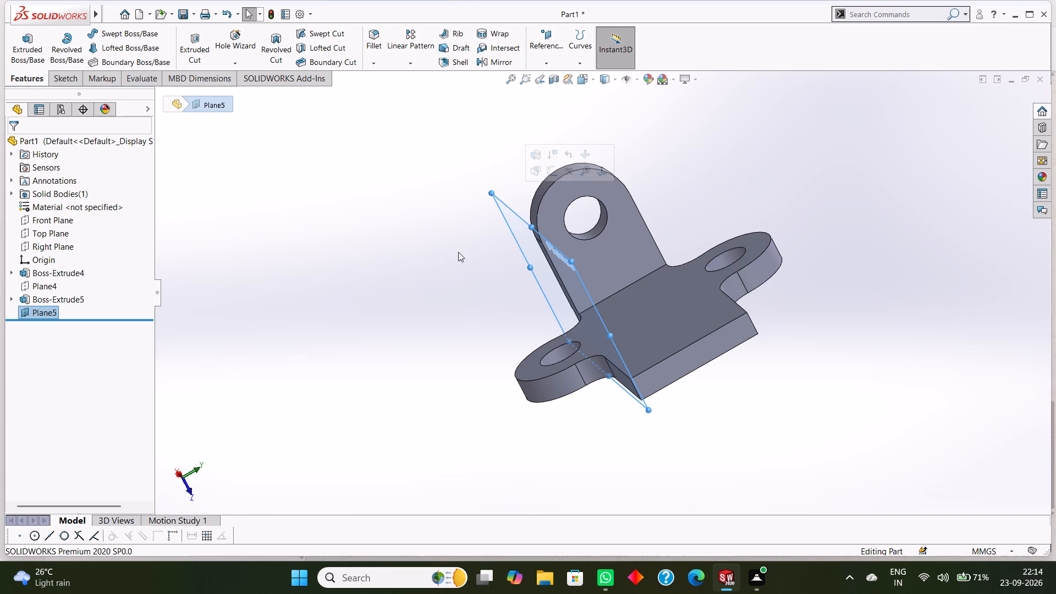
{"action": "key", "text": "ctrl+8"}
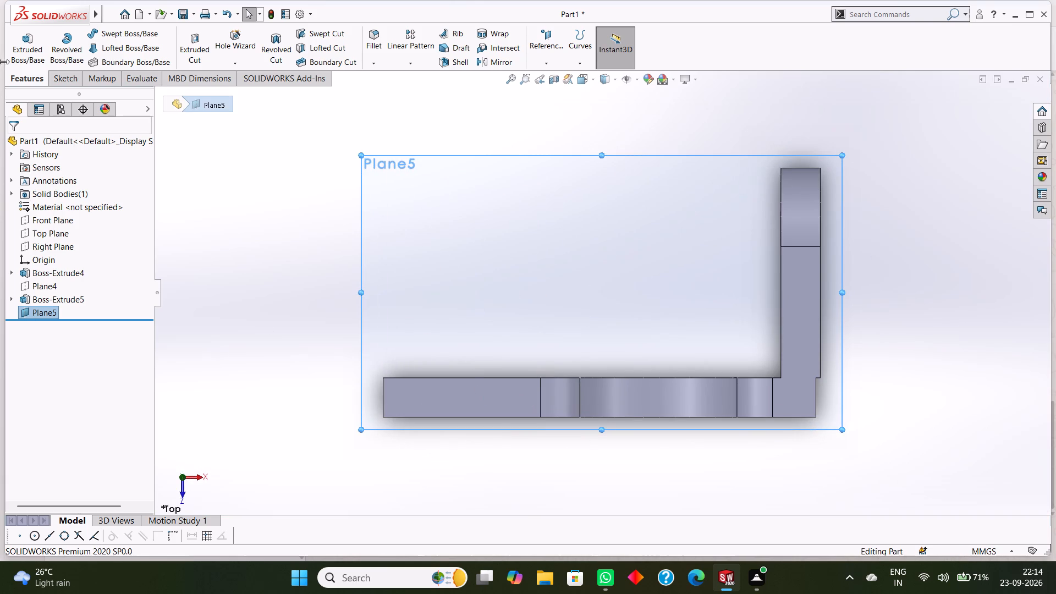
{"action": "right_click", "coordinate": [564, 213]}
{"action": "left_click", "coordinate": [591, 199]}
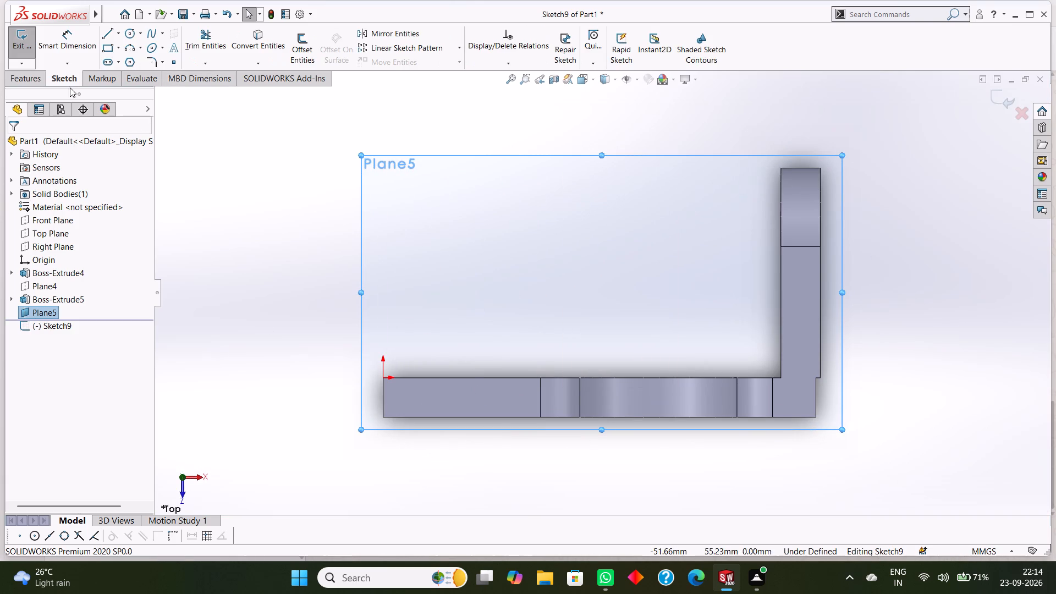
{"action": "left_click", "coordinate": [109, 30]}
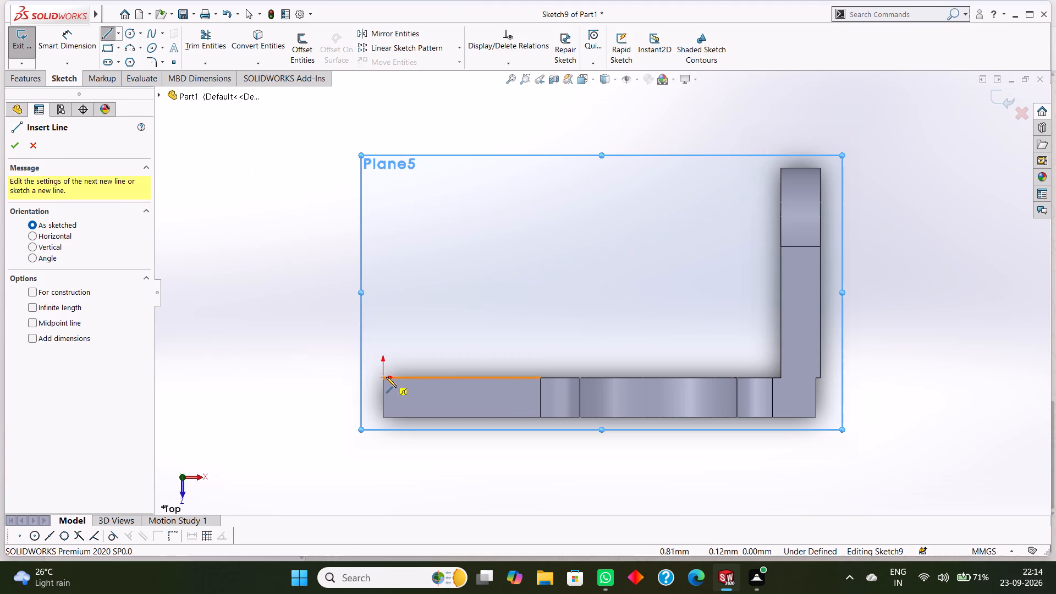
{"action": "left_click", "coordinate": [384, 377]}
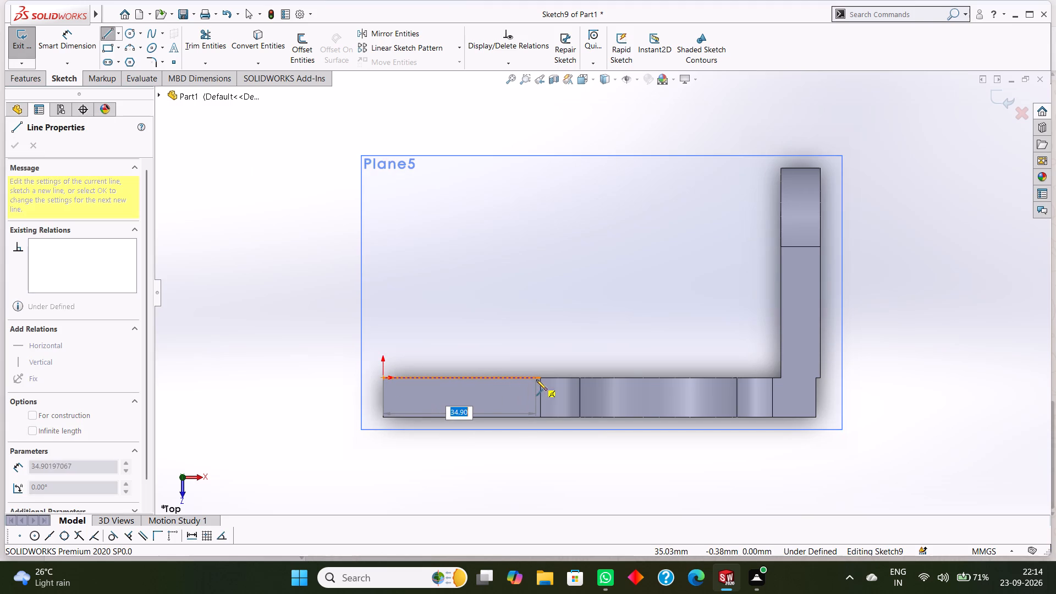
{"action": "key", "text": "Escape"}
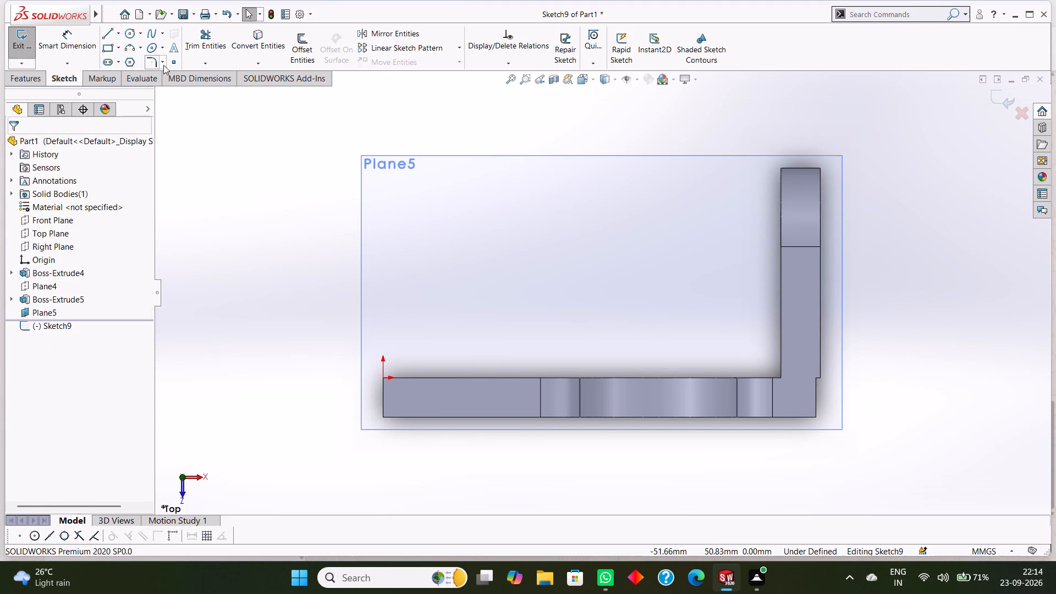
Sketch two concentric circles, about 10.7 mm and 21.6 mm in diameter, centred about 26 mm above the midpoint of the plate's 36 mm top edge.
{"action": "left_click", "coordinate": [127, 31]}
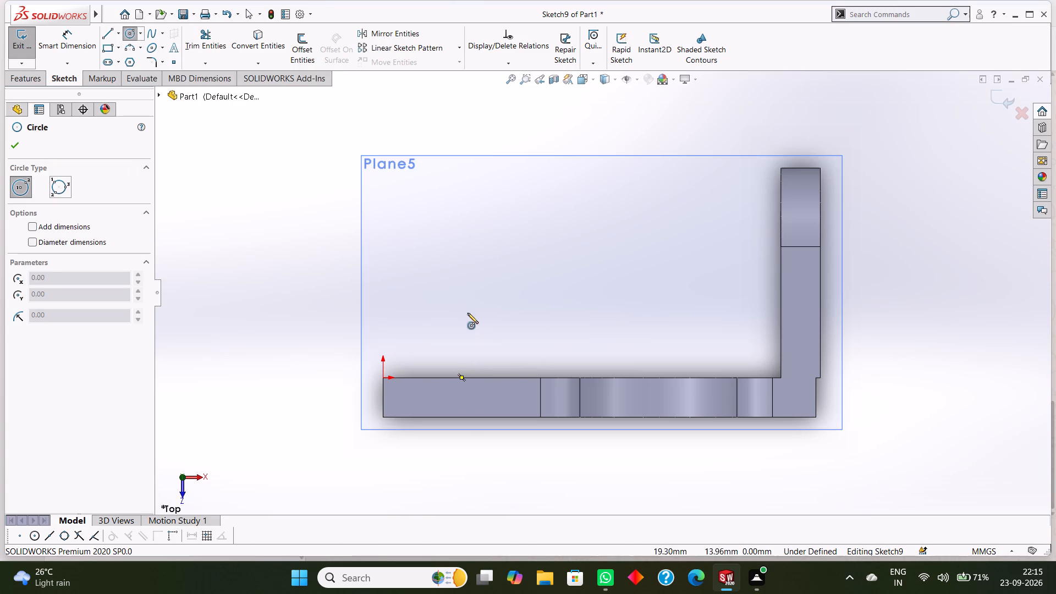
{"action": "left_click", "coordinate": [463, 264]}
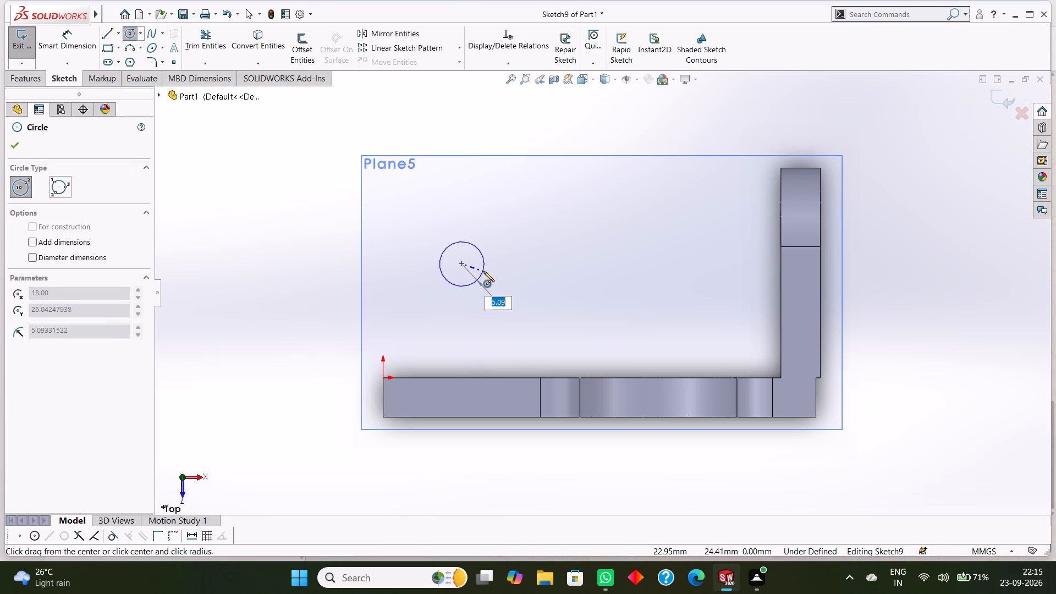
{"action": "left_click", "coordinate": [484, 271]}
{"action": "left_click", "coordinate": [460, 262]}
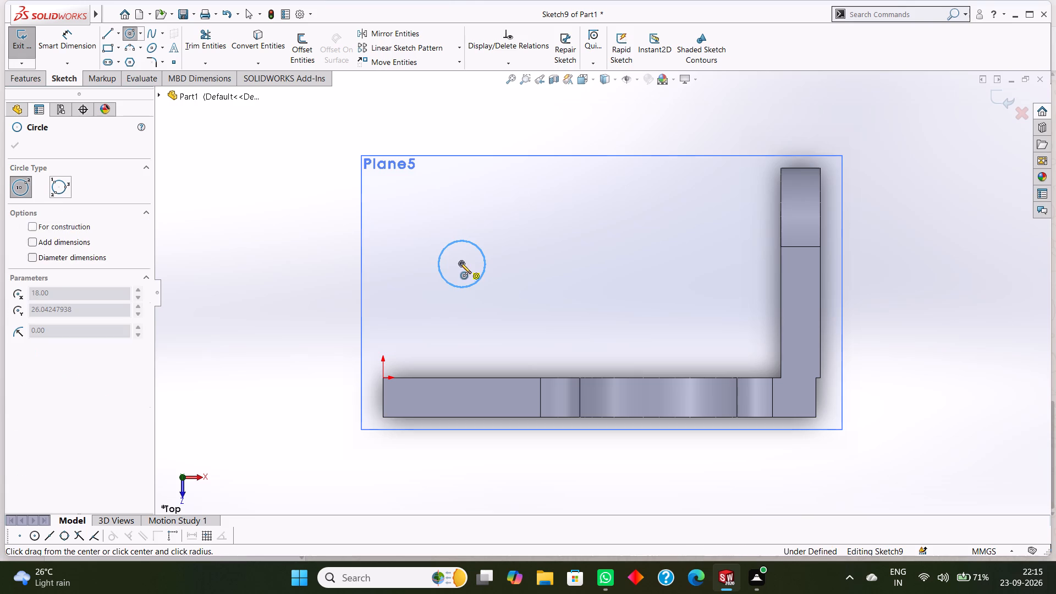
{"action": "key", "text": "Escape"}
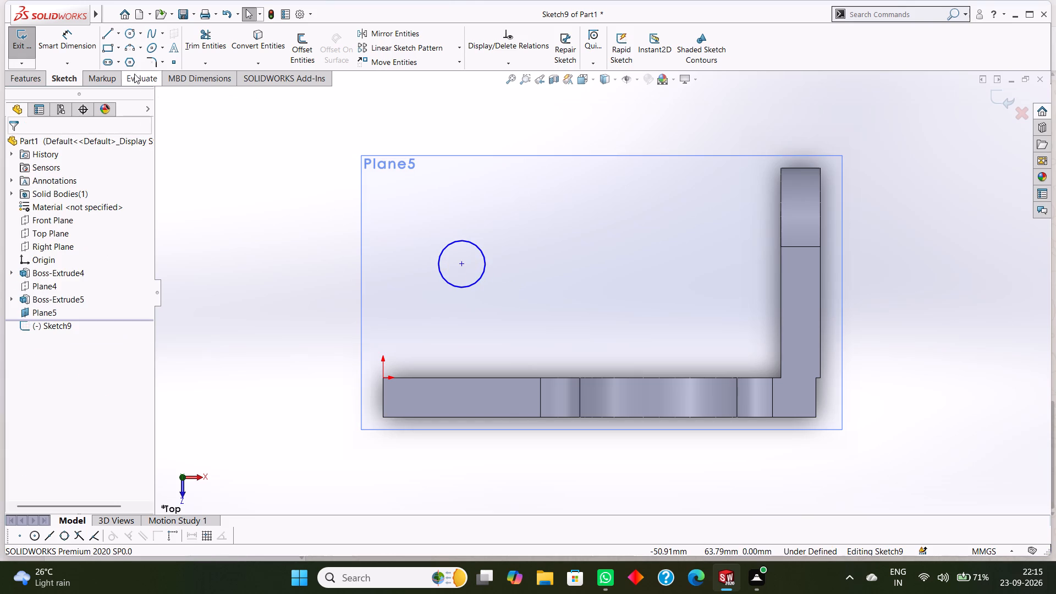
{"action": "left_click", "coordinate": [128, 34]}
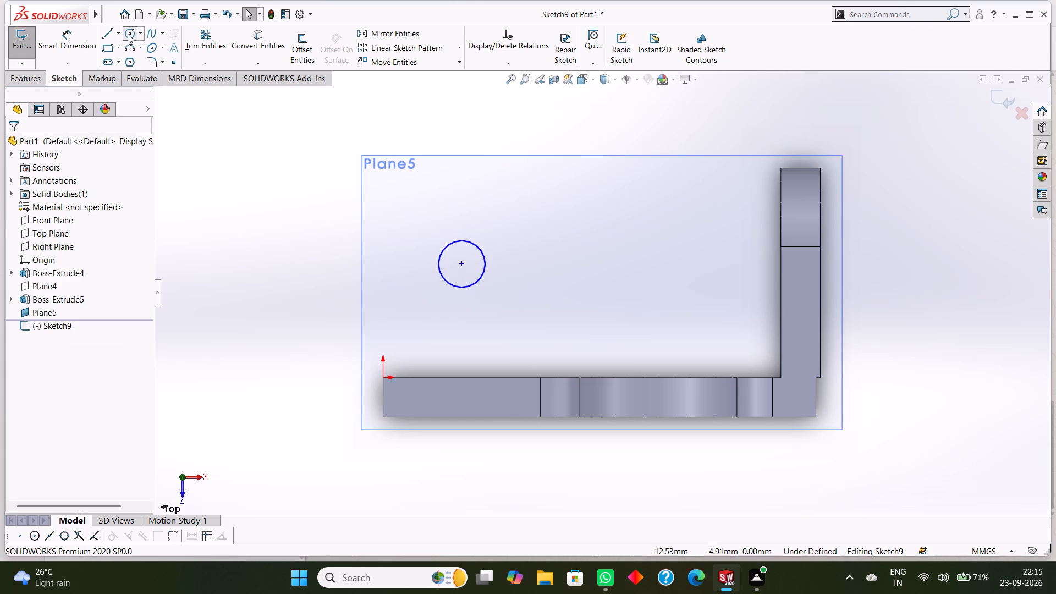
{"action": "left_click", "coordinate": [460, 265]}
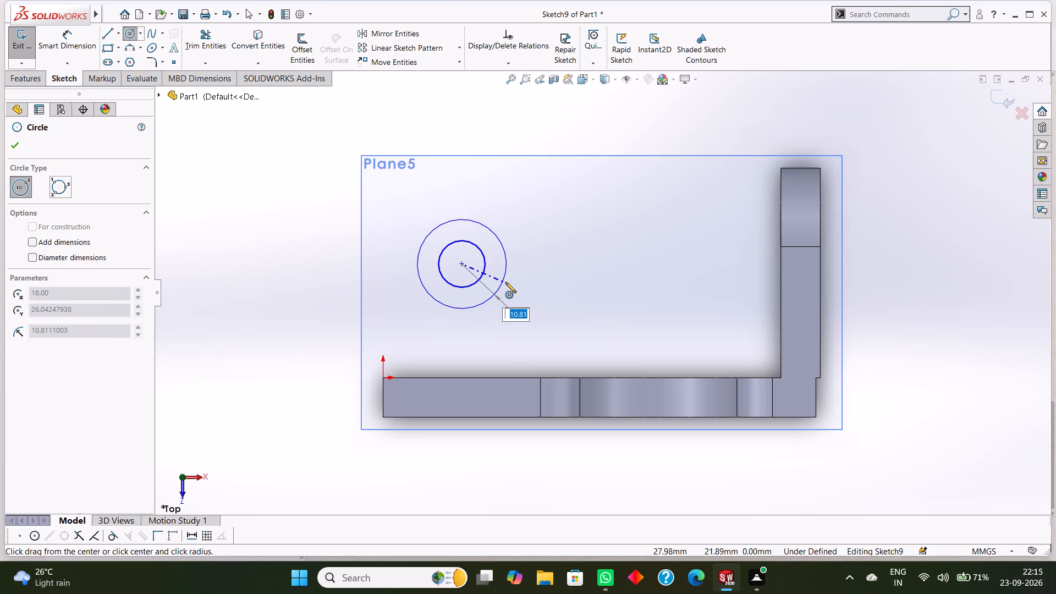
{"action": "left_click", "coordinate": [505, 282]}
{"action": "left_click", "coordinate": [18, 145]}
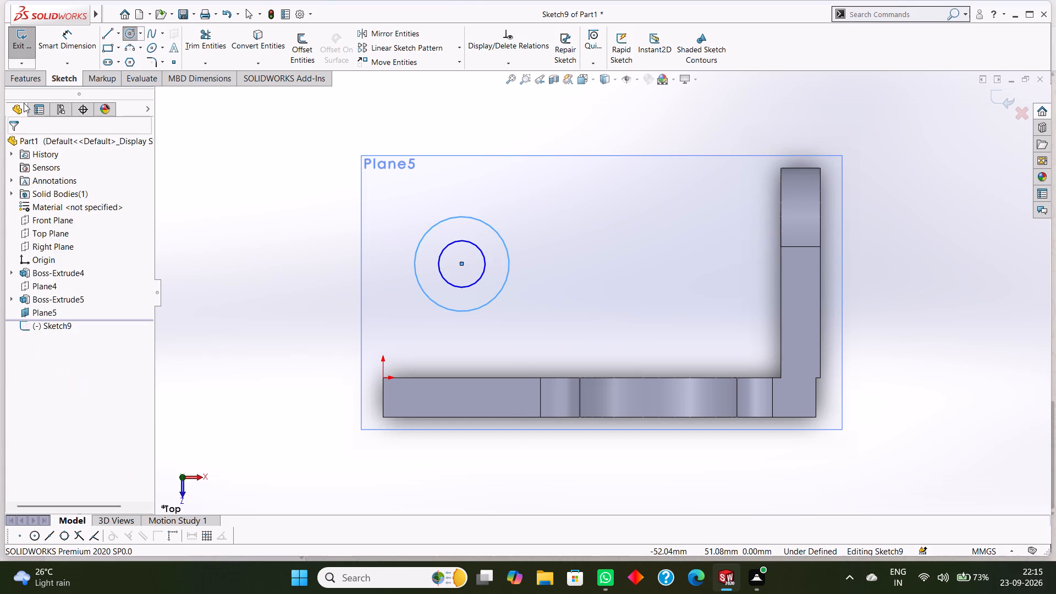
Dimension the outer circle's diameter to 36 mm and the inner circle's diameter to 16 mm.
{"action": "left_click", "coordinate": [59, 42]}
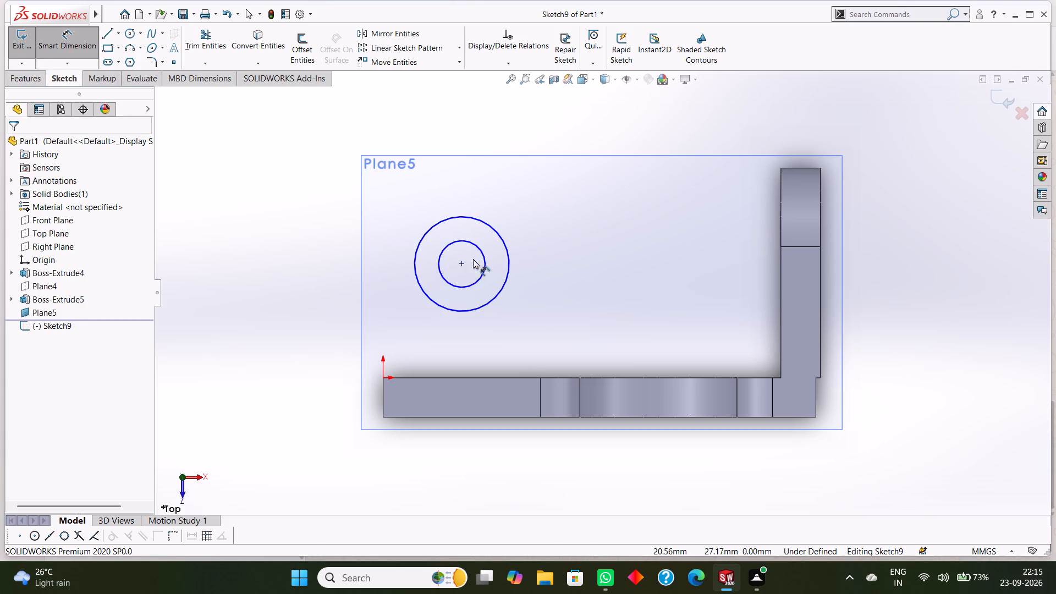
{"action": "left_click", "coordinate": [508, 260]}
{"action": "left_click", "coordinate": [571, 262]}
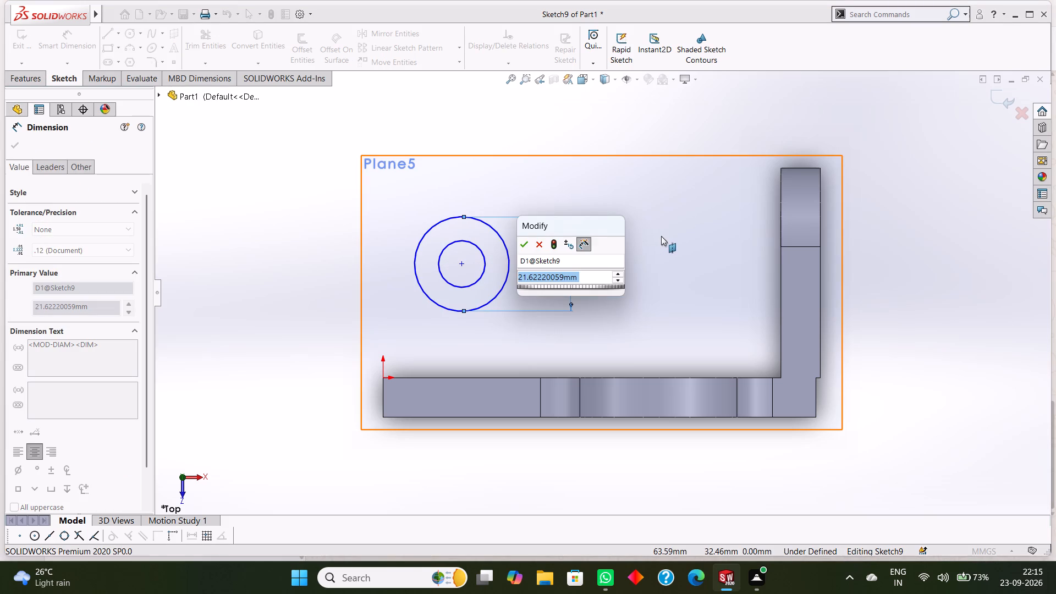
{"action": "type", "text": "36"}
{"action": "key", "text": "Return"}
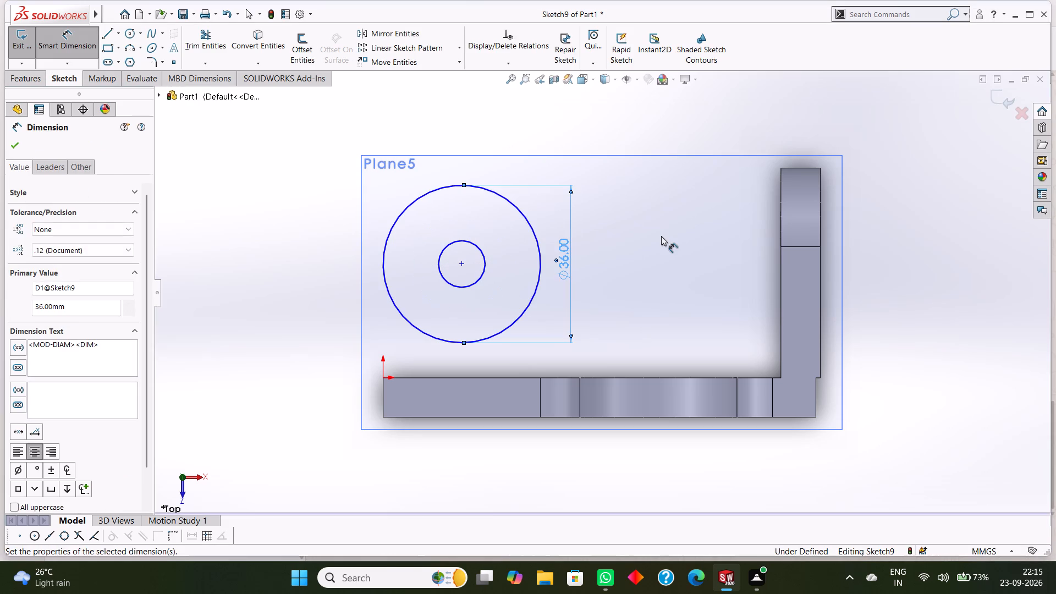
{"action": "left_click", "coordinate": [485, 258]}
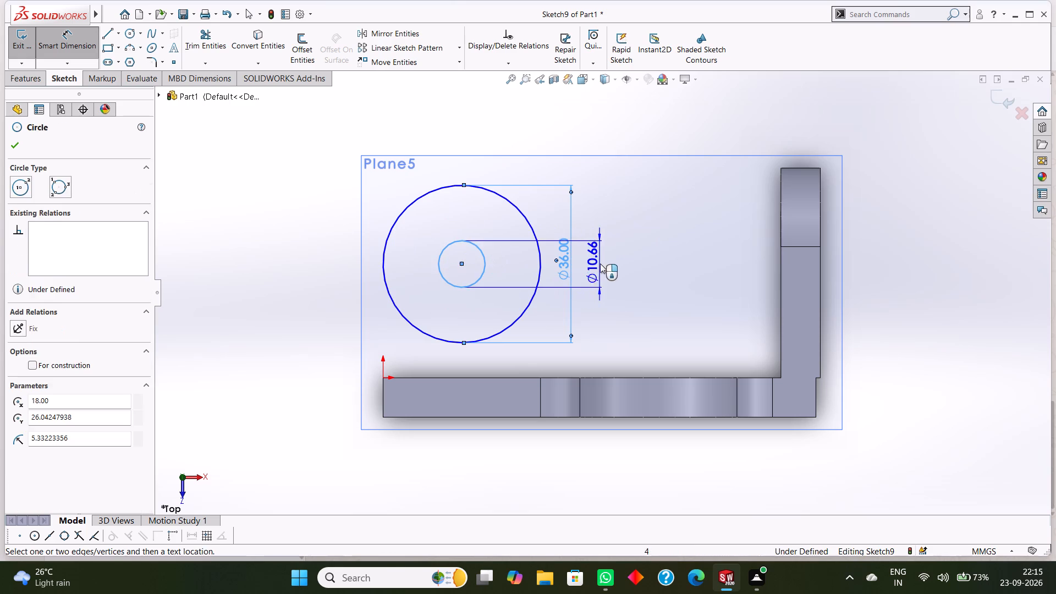
{"action": "left_click", "coordinate": [600, 263]}
{"action": "type", "text": "16"}
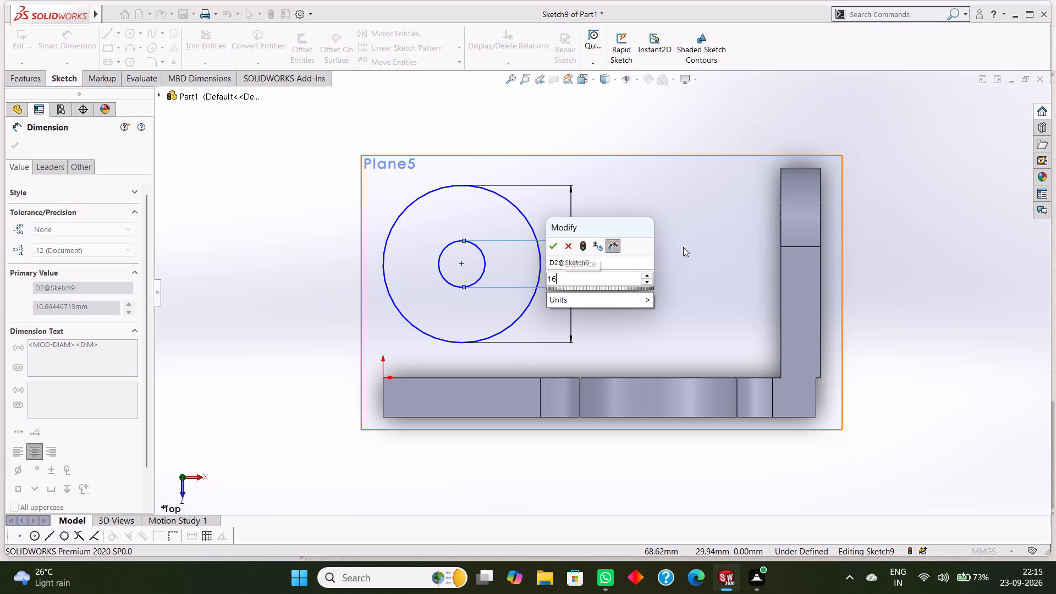
{"action": "key", "text": "Return"}
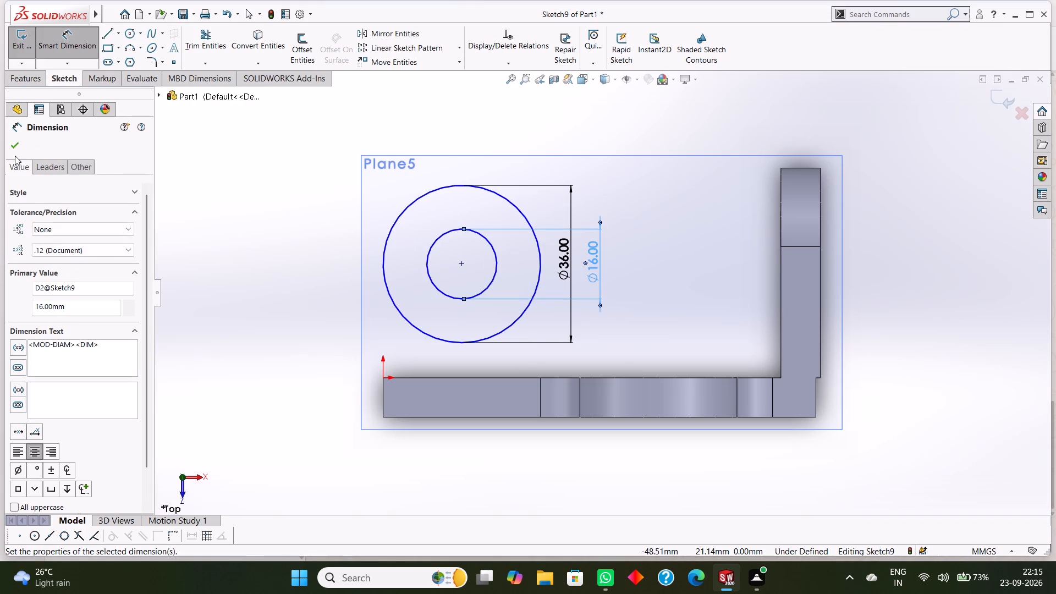
{"action": "left_click", "coordinate": [15, 150]}
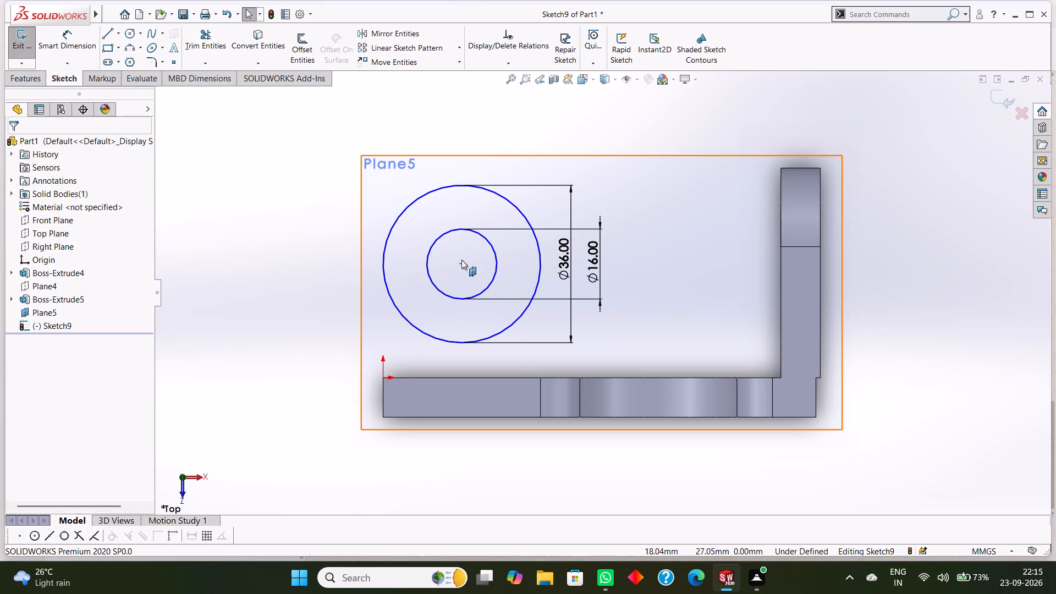
Dimension the circles' centre to 30 mm above the base plate's top edge.
{"action": "left_click", "coordinate": [461, 262]}
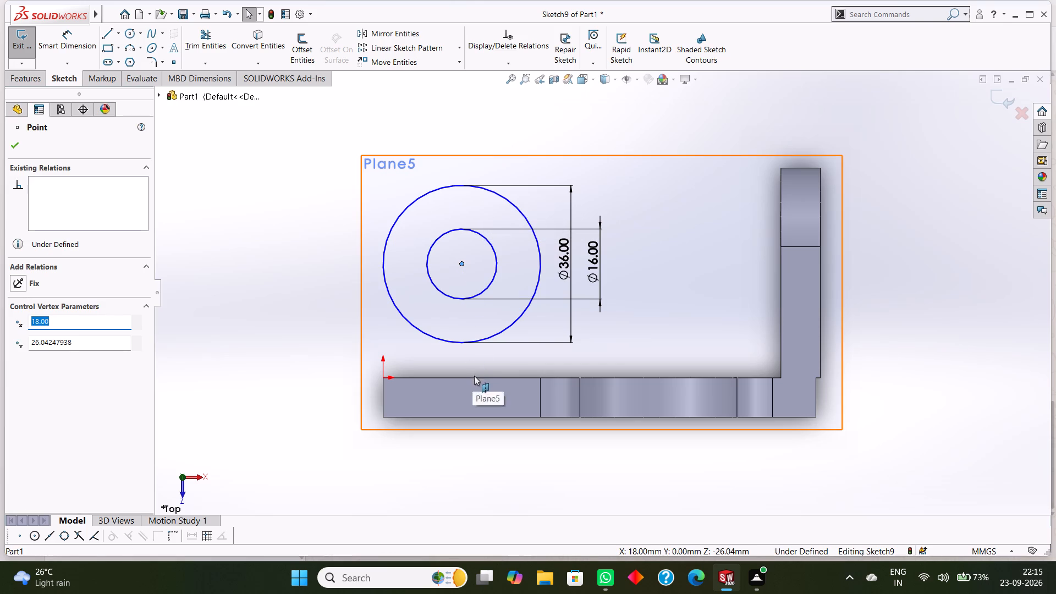
{"action": "key", "text": "Escape"}
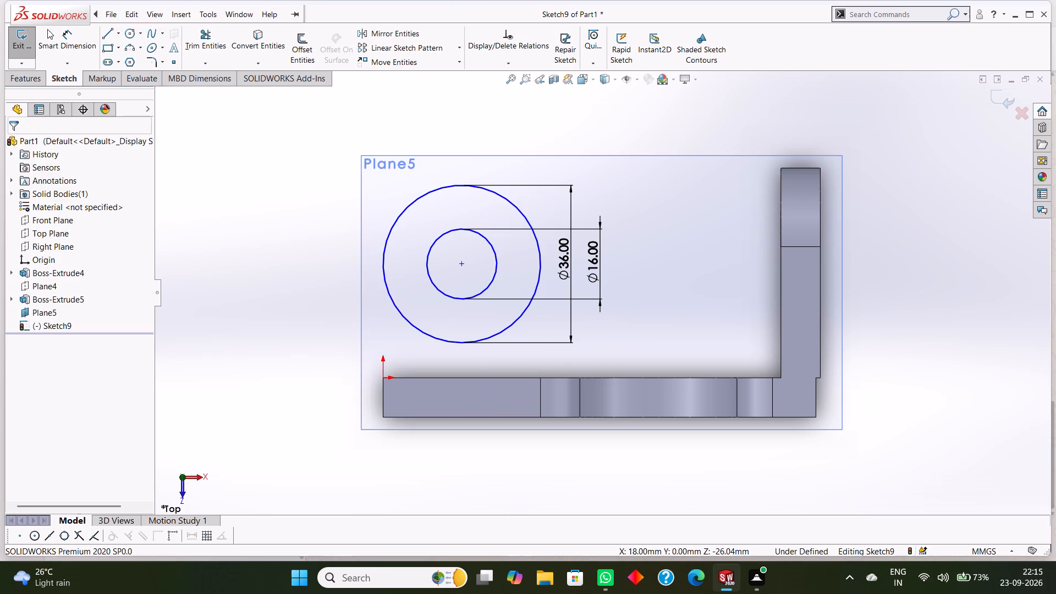
{"action": "left_click", "coordinate": [55, 37]}
{"action": "left_click", "coordinate": [484, 378]}
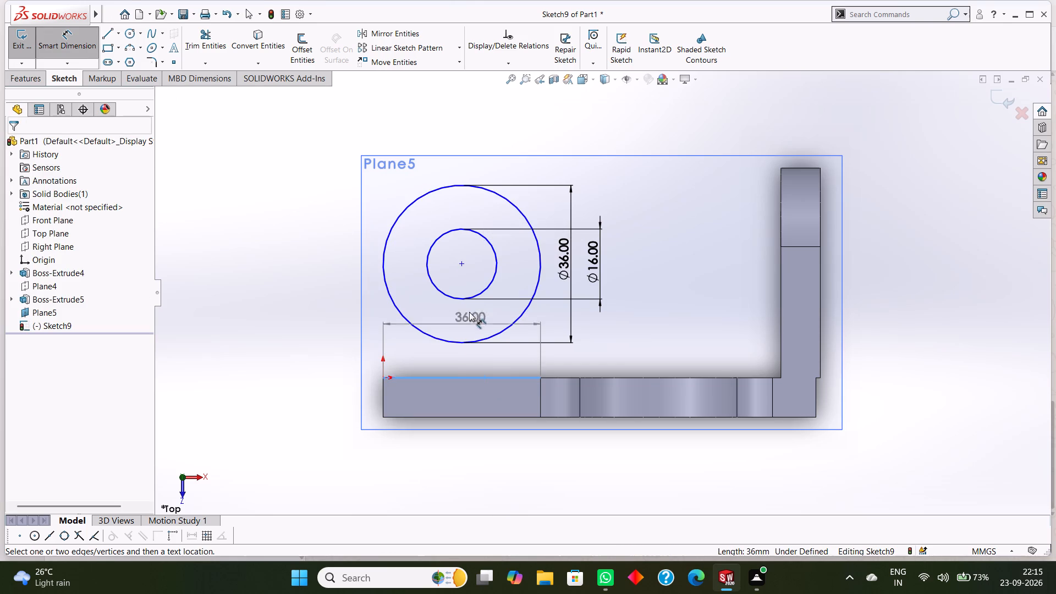
{"action": "left_click", "coordinate": [465, 264]}
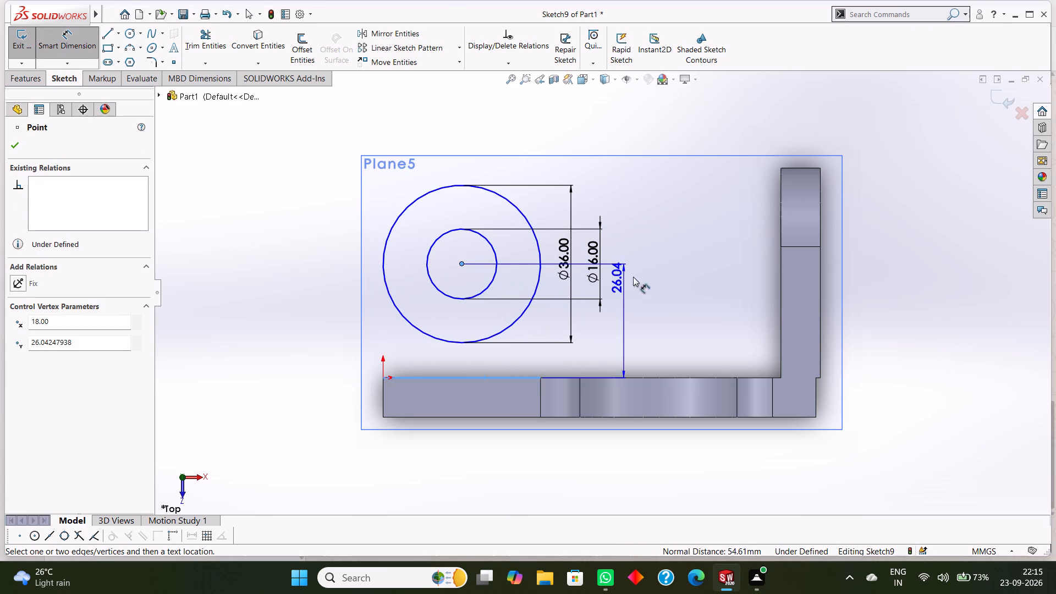
{"action": "left_click", "coordinate": [655, 270]}
{"action": "type", "text": "30"}
{"action": "key", "text": "Return"}
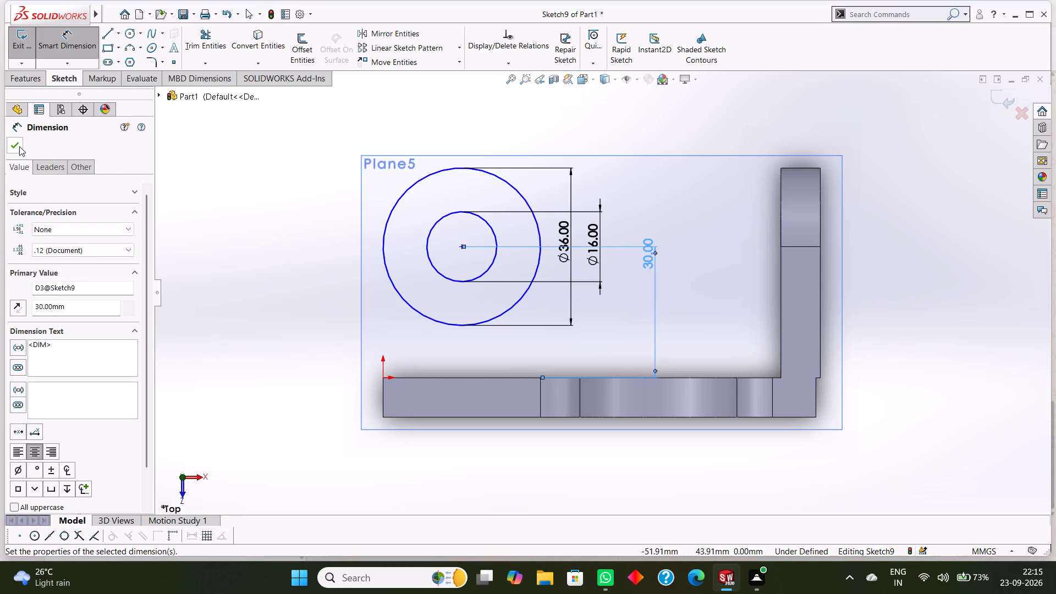
Sketch two 30 mm vertical lines tangent to the outer circle's sides, joined by a 36 mm line along the base plate's top edge.
{"action": "left_click", "coordinate": [19, 146]}
{"action": "left_click", "coordinate": [113, 37]}
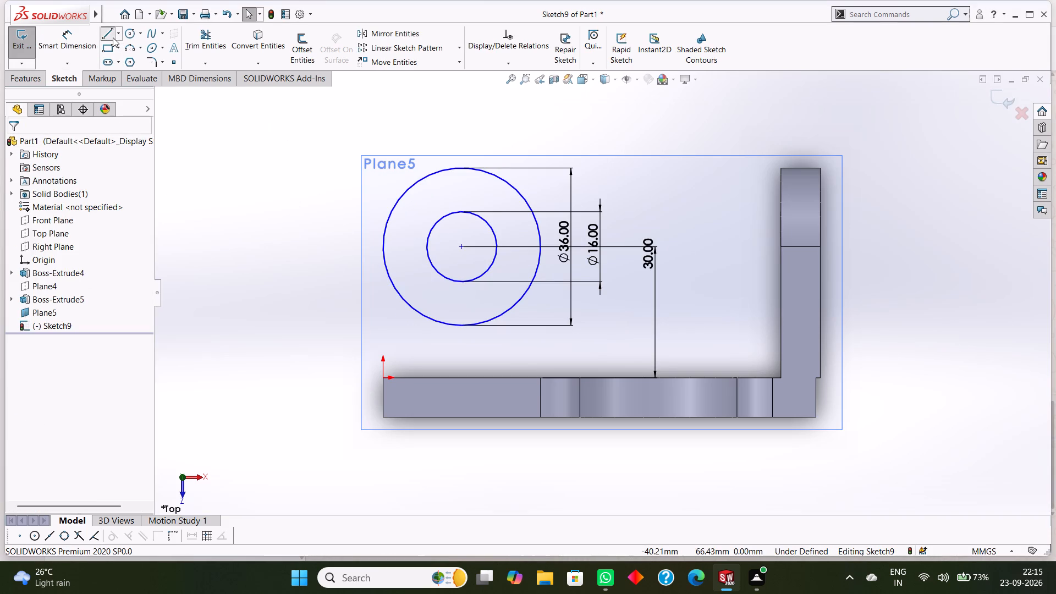
{"action": "left_click", "coordinate": [384, 246]}
{"action": "left_click", "coordinate": [382, 381]}
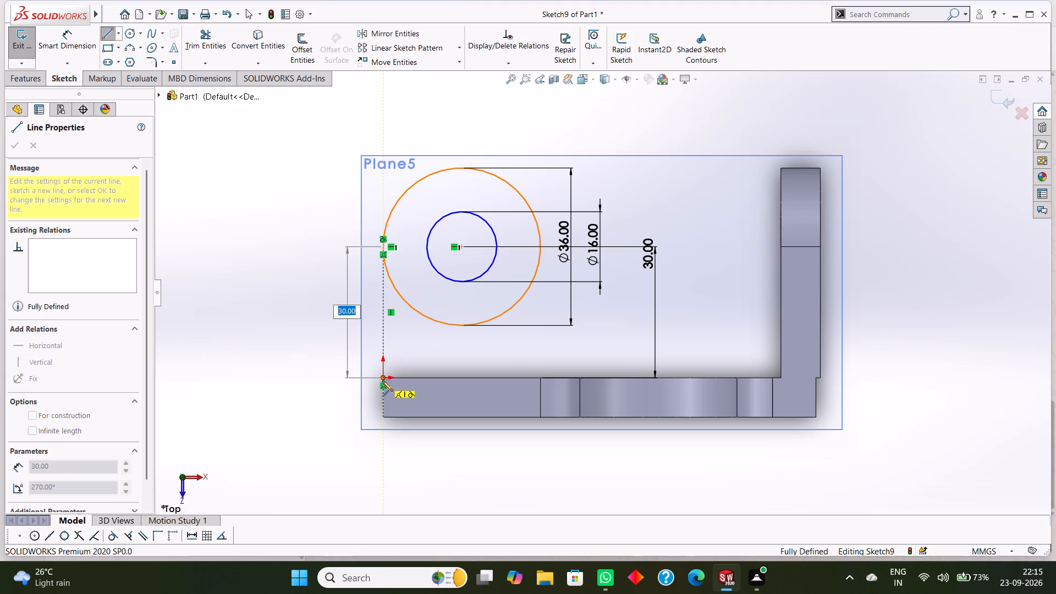
{"action": "left_click", "coordinate": [539, 378]}
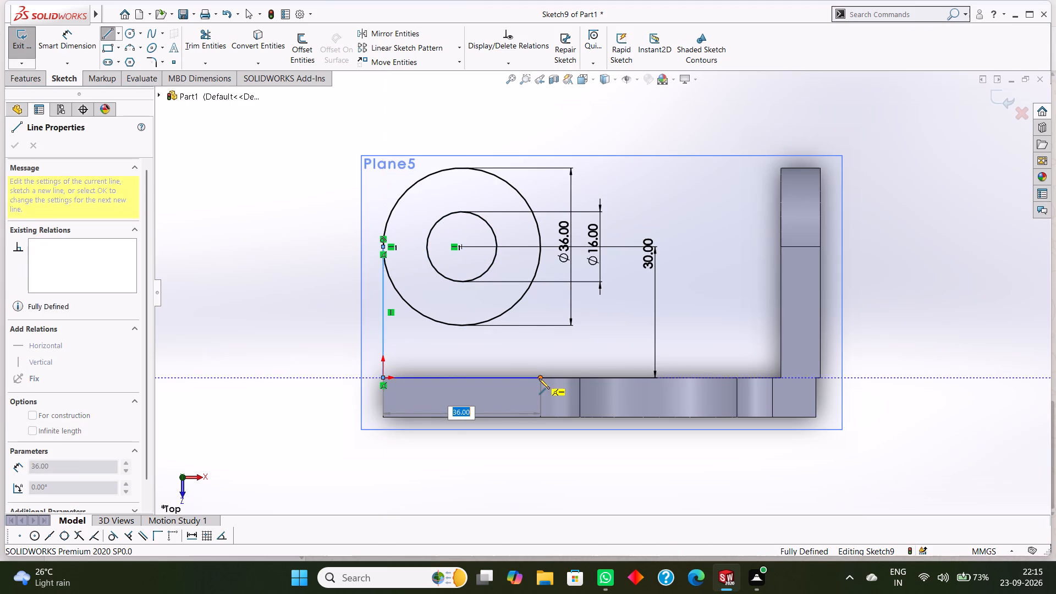
{"action": "left_click", "coordinate": [540, 246]}
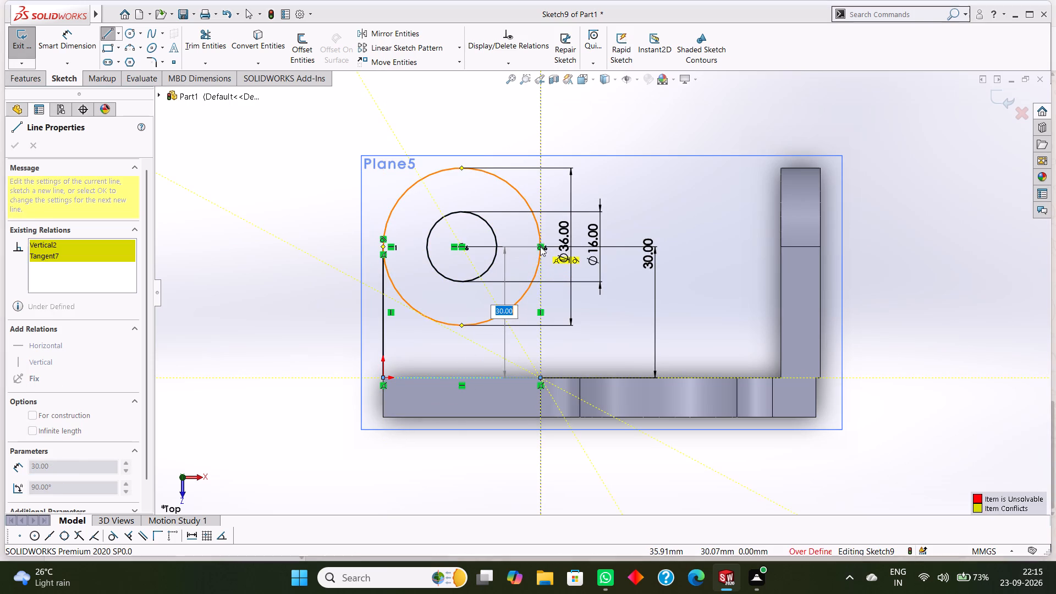
{"action": "left_click", "coordinate": [615, 290]}
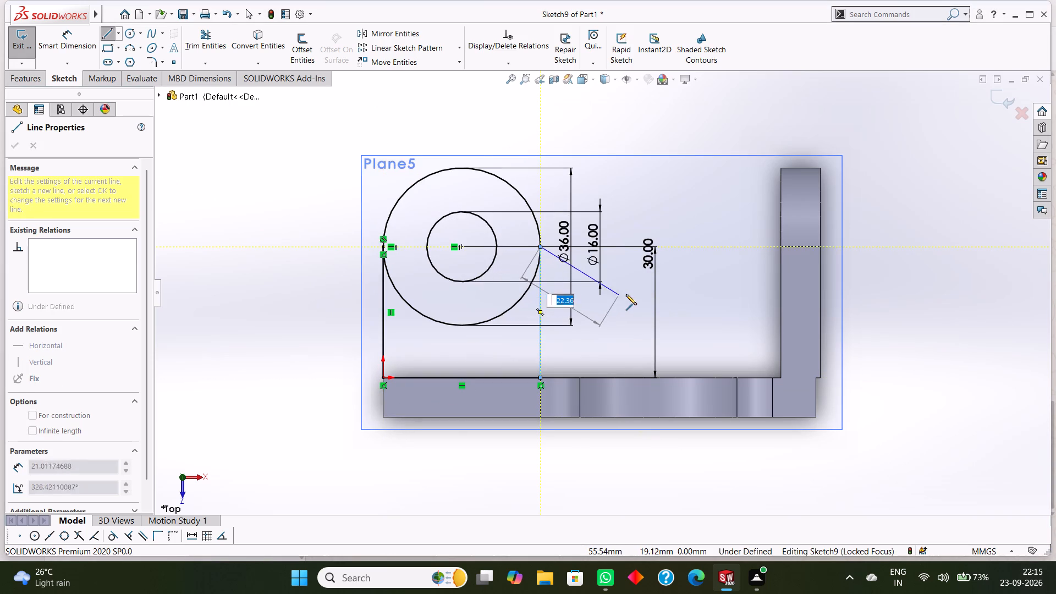
{"action": "right_click", "coordinate": [628, 294]}
{"action": "left_click", "coordinate": [650, 300]}
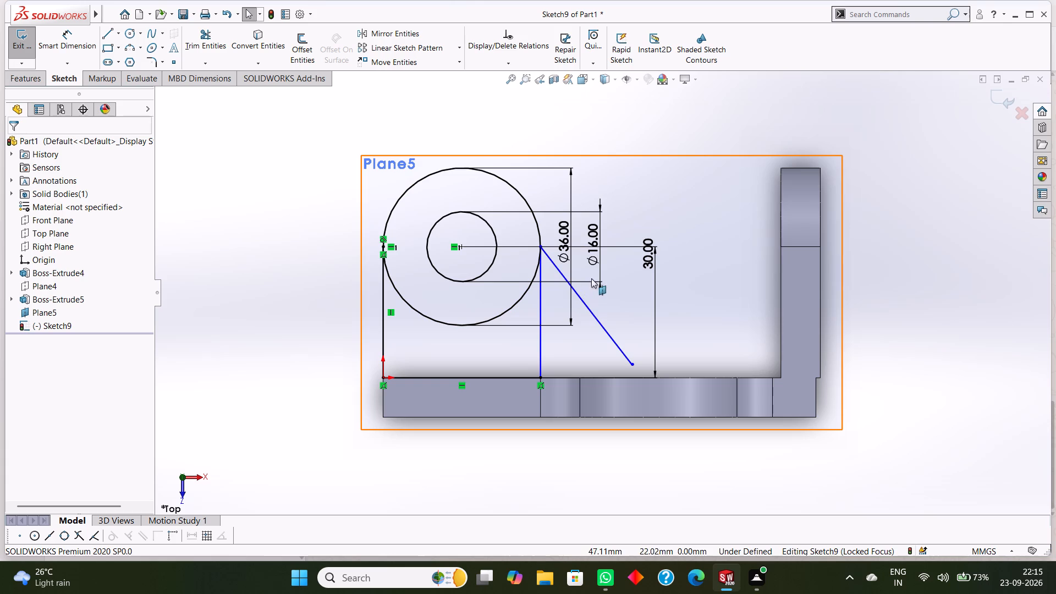
{"action": "key", "text": "ctrl+z"}
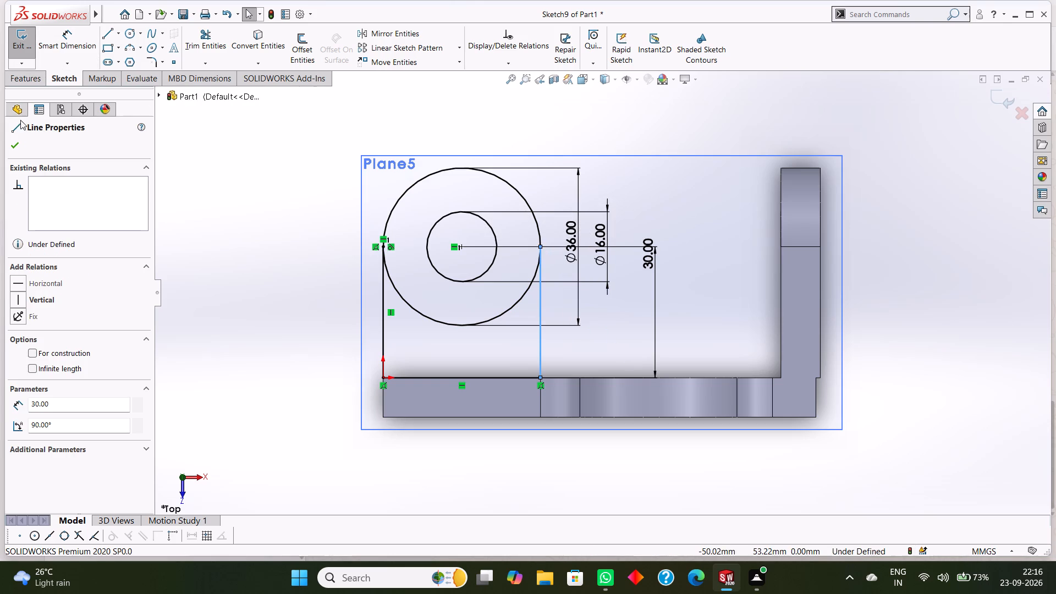
{"action": "left_click", "coordinate": [8, 145]}
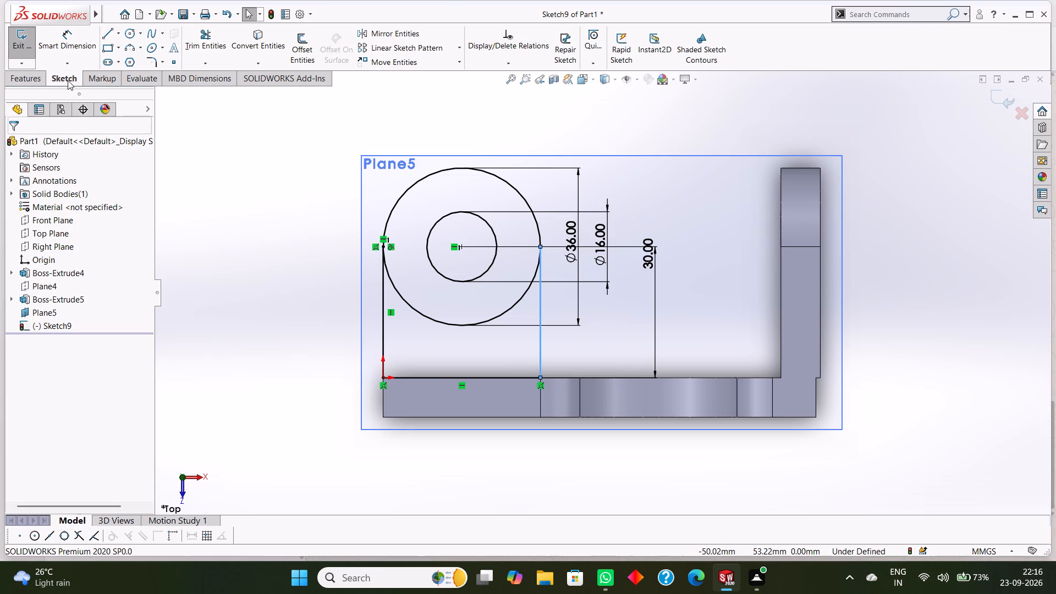
Trim away the lower half of the outer circle between the two vertical lines.
{"action": "left_click", "coordinate": [208, 34]}
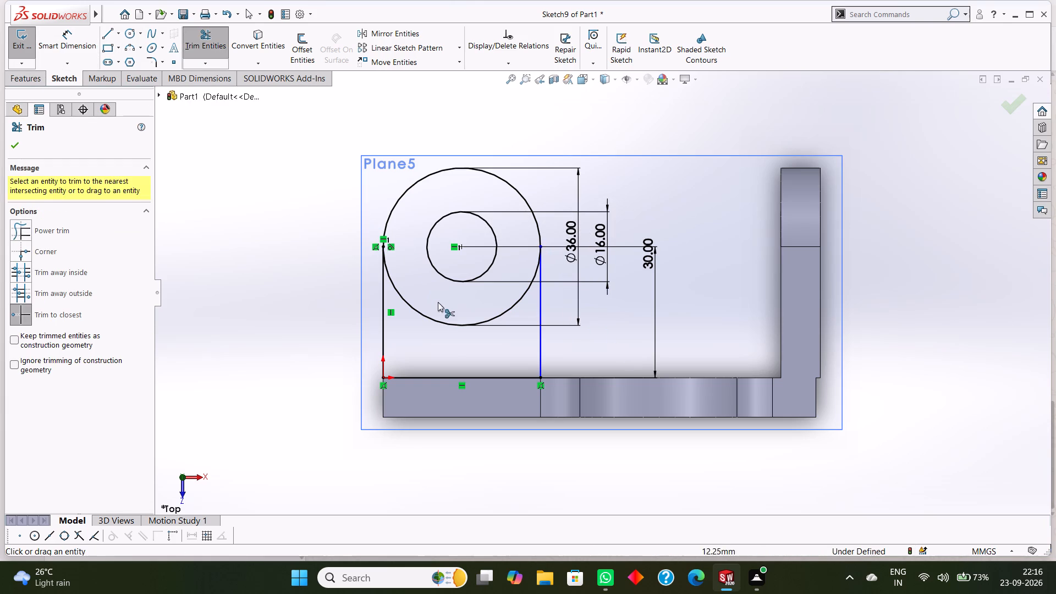
{"action": "left_click_drag", "start_coordinate": [448, 338], "coordinate": [454, 319]}
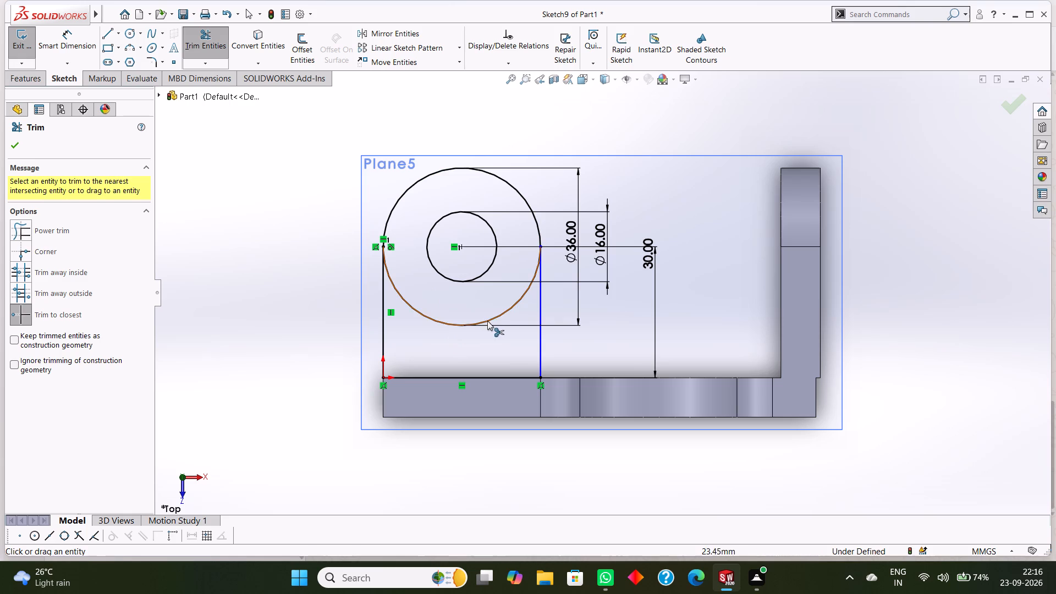
{"action": "left_click", "coordinate": [496, 318]}
{"action": "left_click", "coordinate": [15, 142]}
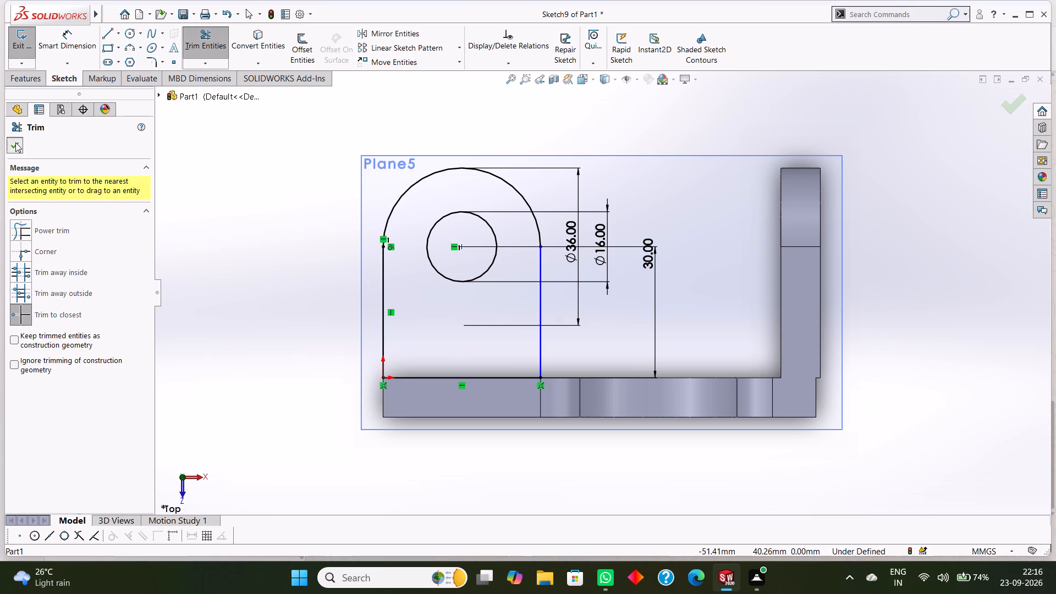
Extrude the round-ended lug profile 9 mm blind towards the base plate's interior, merged with the existing body.
{"action": "left_click", "coordinate": [20, 84]}
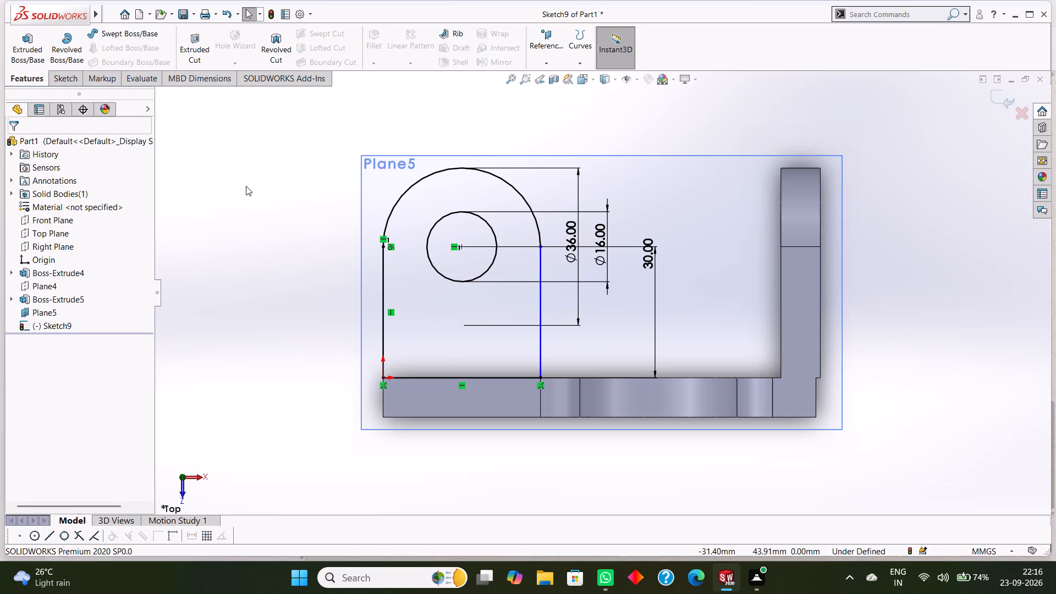
{"action": "middle_click_drag", "start_coordinate": [246, 186], "coordinate": [299, 223]}
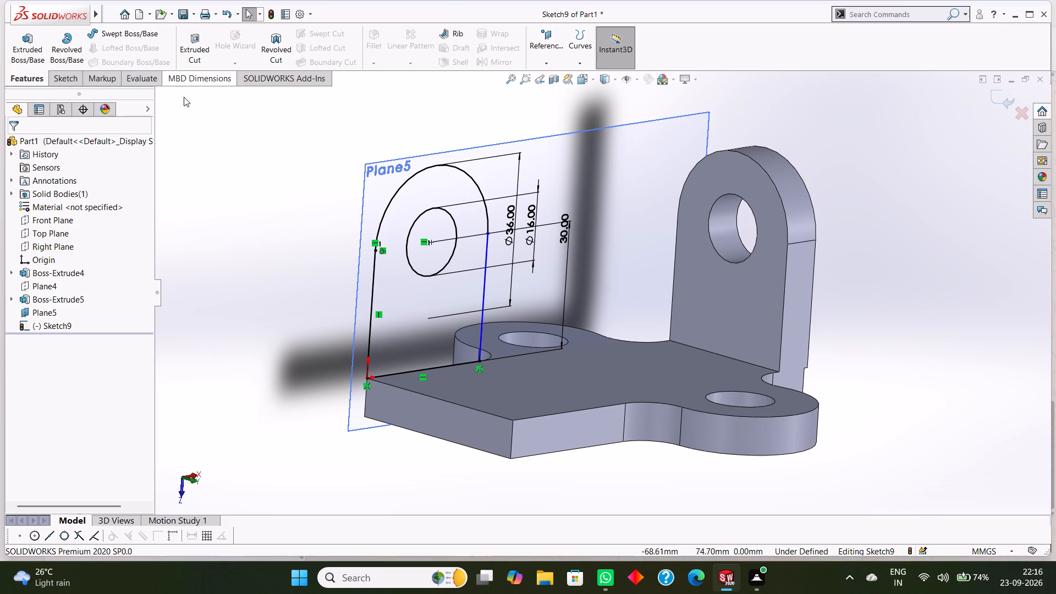
{"action": "left_click", "coordinate": [24, 48]}
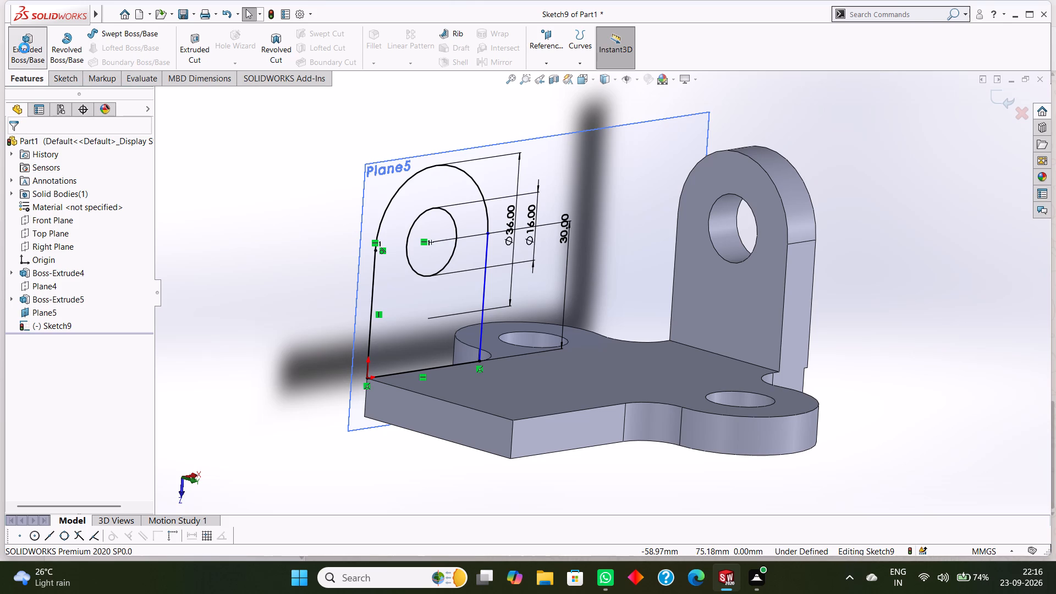
{"action": "middle_click_drag", "start_coordinate": [272, 165], "coordinate": [321, 193]}
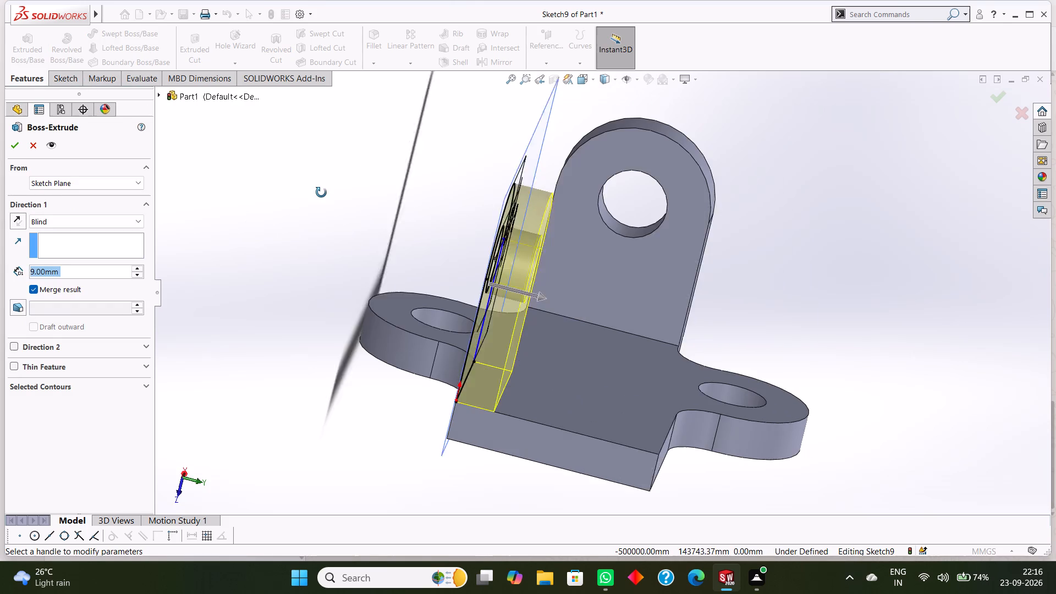
{"action": "middle_click_drag", "start_coordinate": [321, 193], "coordinate": [322, 184]}
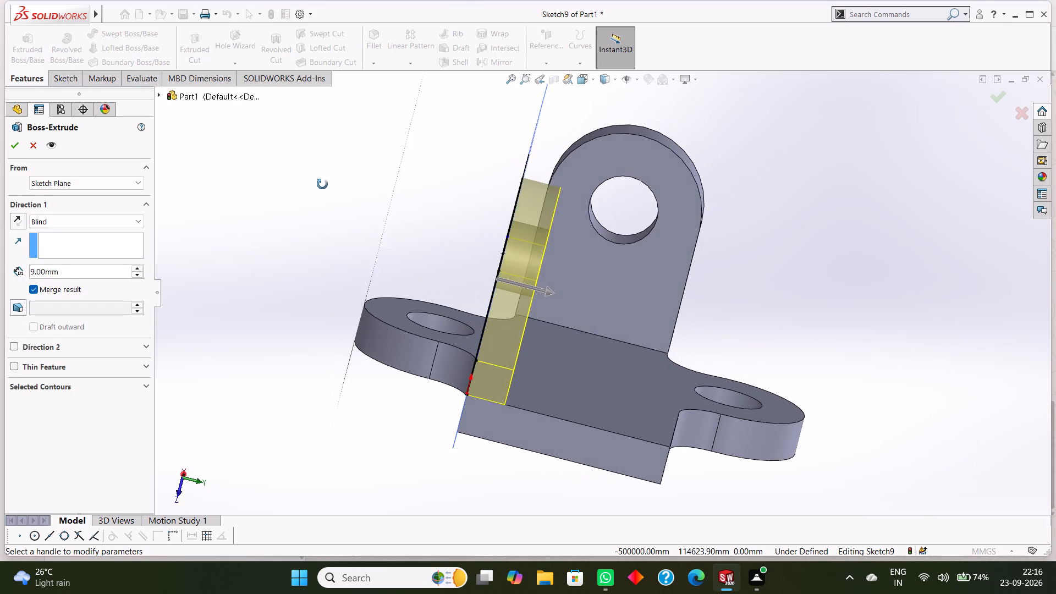
{"action": "middle_click_drag", "start_coordinate": [322, 184], "coordinate": [320, 183]}
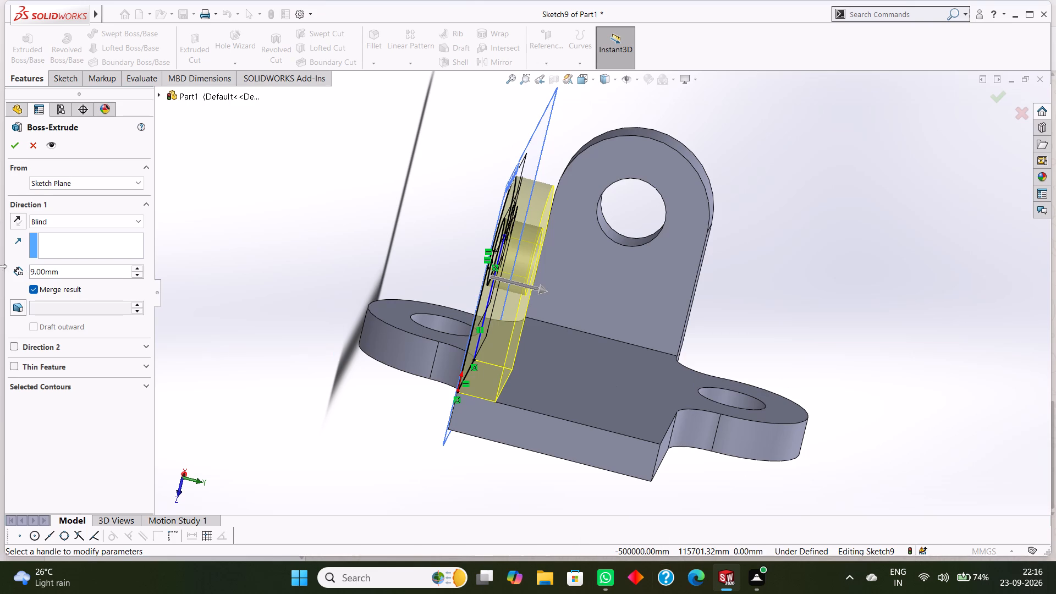
{"action": "left_click", "coordinate": [13, 148]}
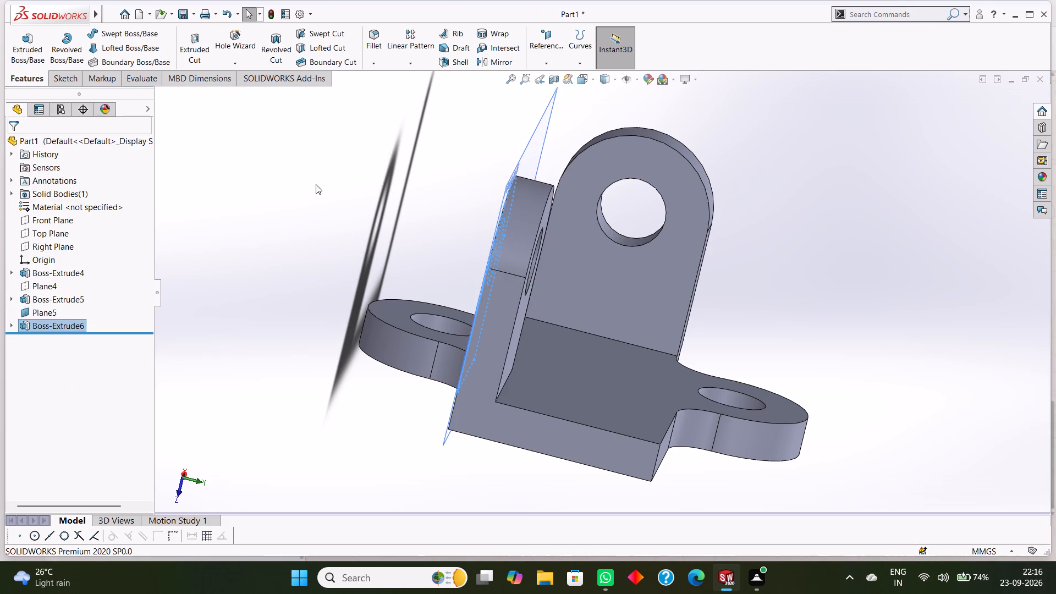
Hide Plane5, the reference plane used for the second upright lug.
{"action": "middle_click_drag", "start_coordinate": [787, 239], "coordinate": [758, 245]}
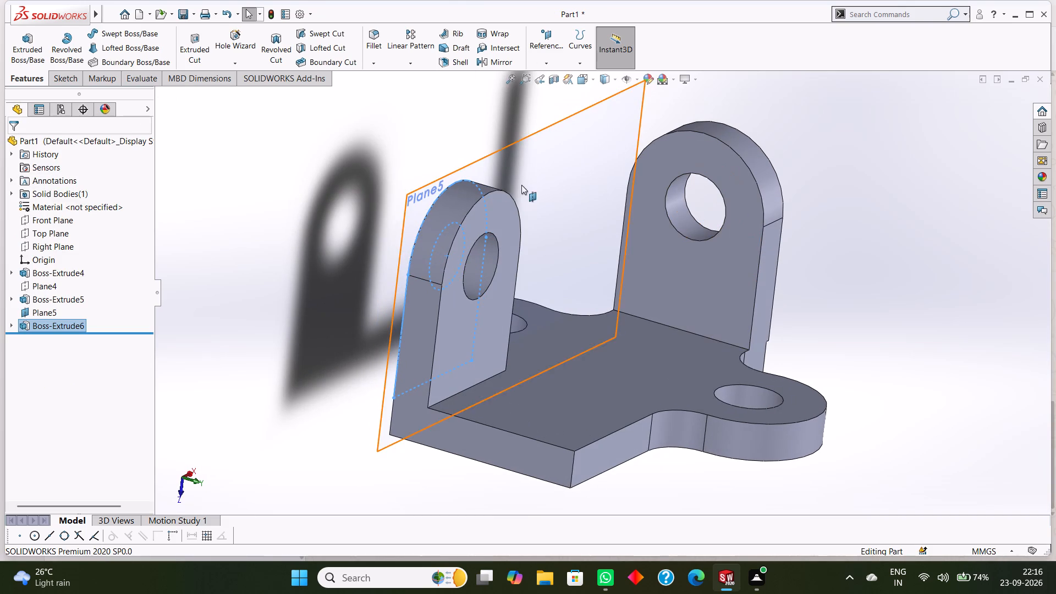
{"action": "left_click", "coordinate": [53, 311]}
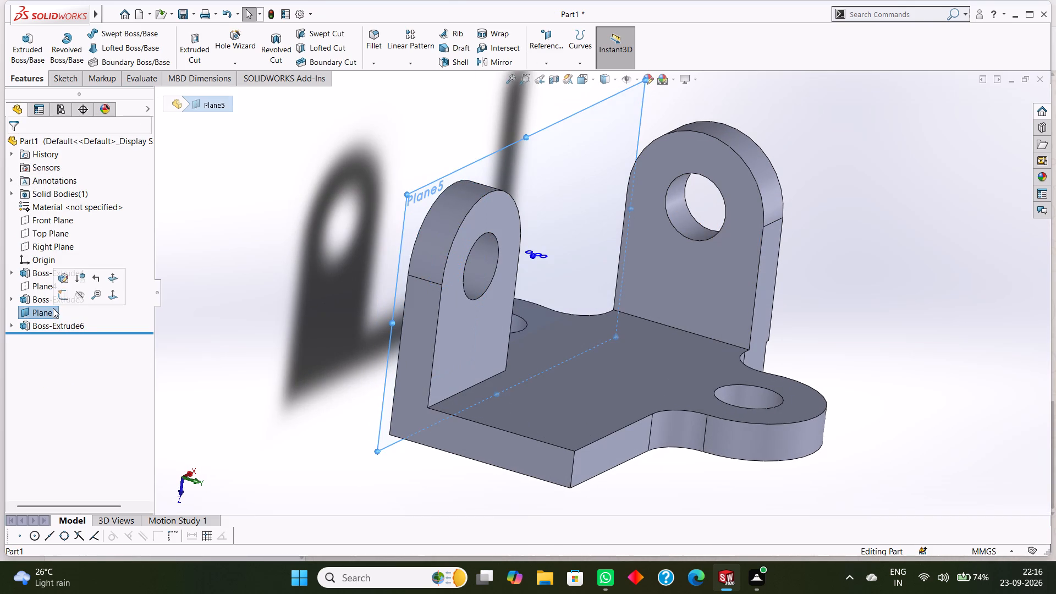
{"action": "right_click", "coordinate": [32, 313]}
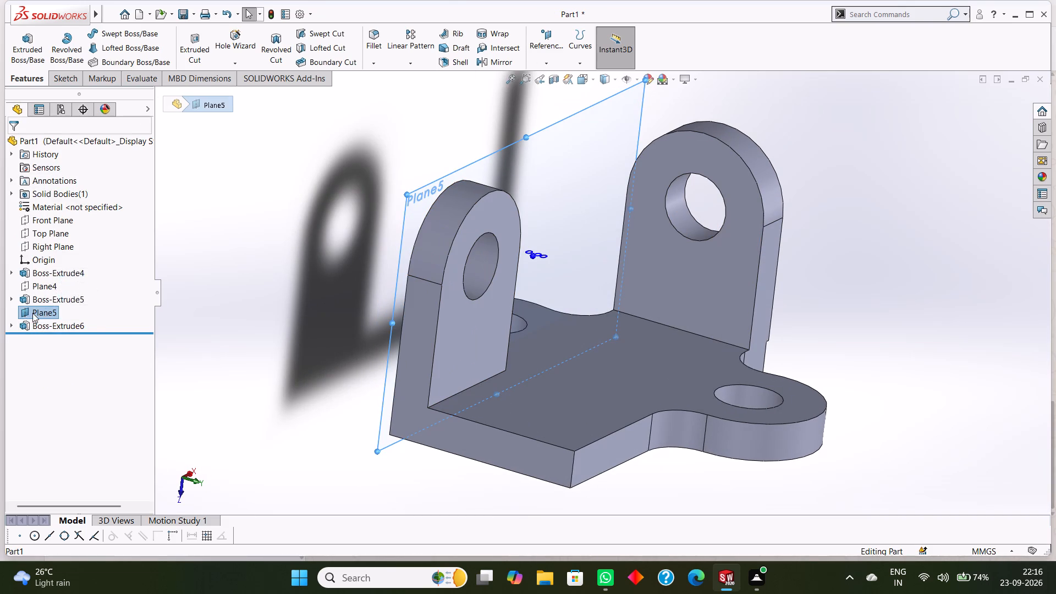
{"action": "left_click", "coordinate": [56, 296]}
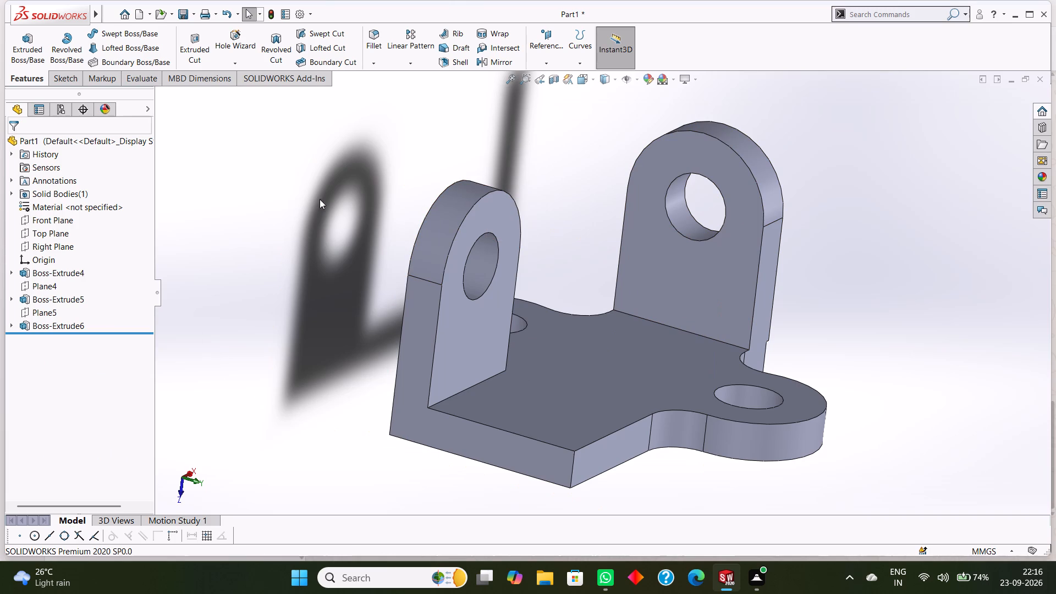
Set up a new reference plane offset 36 mm from the Top Plane, towards the base plate.
{"action": "left_click", "coordinate": [547, 64]}
{"action": "left_click", "coordinate": [558, 80]}
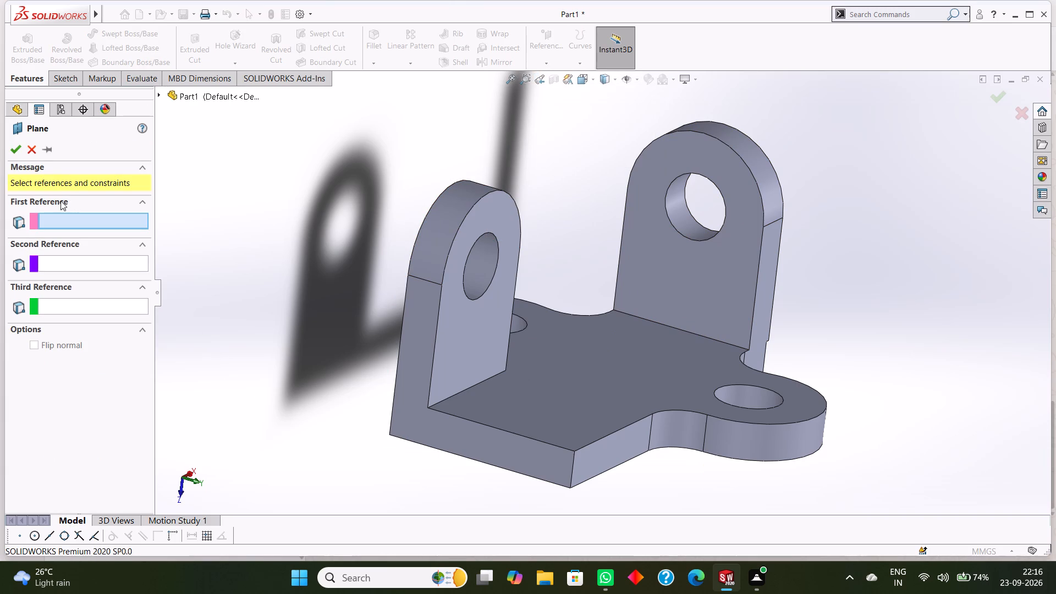
{"action": "left_click", "coordinate": [163, 96]}
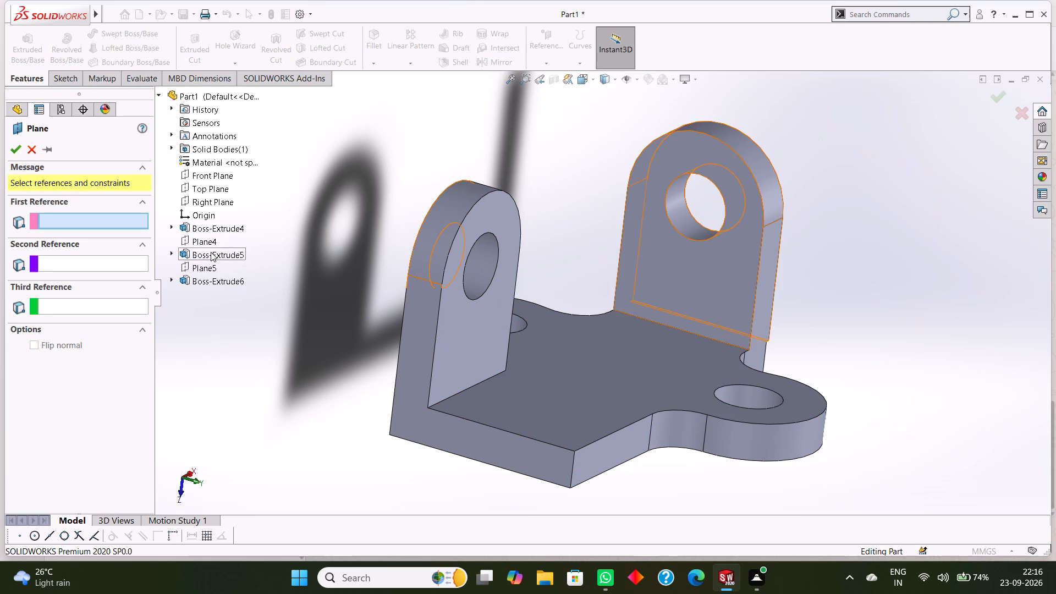
{"action": "left_click", "coordinate": [210, 189]}
{"action": "middle_click_drag", "start_coordinate": [323, 183], "coordinate": [362, 224]}
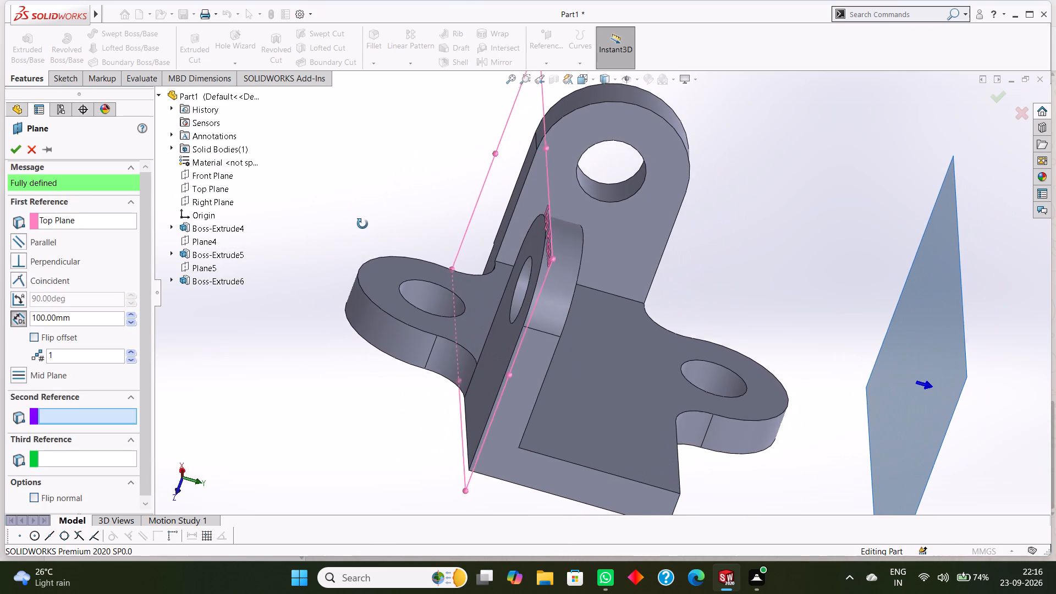
{"action": "middle_click_drag", "start_coordinate": [362, 224], "coordinate": [362, 234]}
{"action": "scroll", "coordinate": [361, 230], "scroll_direction": "up", "scroll_amount": 3}
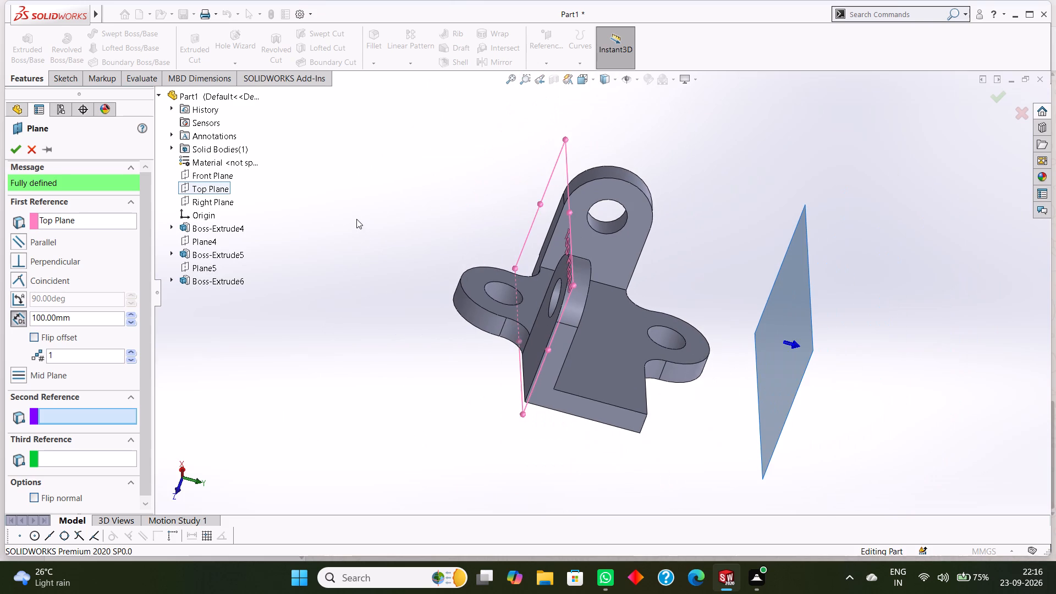
{"action": "middle_click_drag", "start_coordinate": [354, 219], "coordinate": [335, 204]}
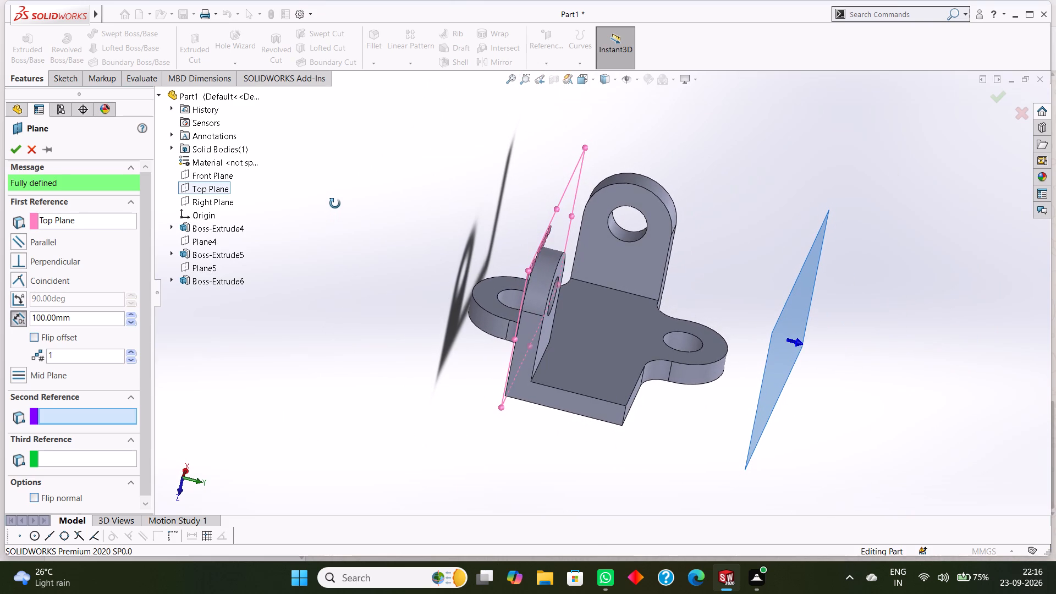
{"action": "middle_click_drag", "start_coordinate": [335, 204], "coordinate": [342, 213]}
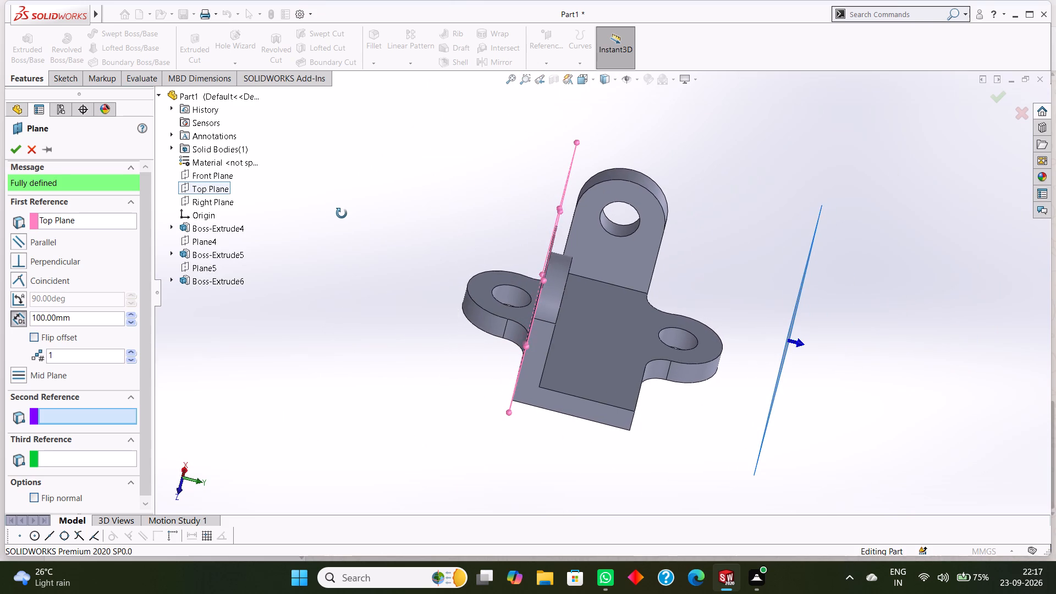
{"action": "middle_click_drag", "start_coordinate": [342, 213], "coordinate": [337, 191]}
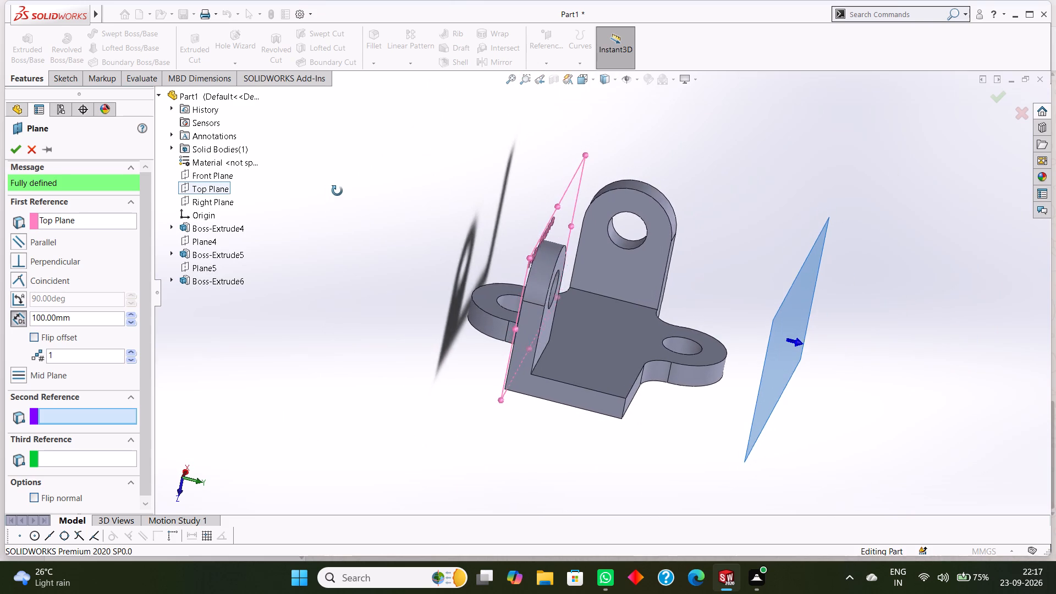
{"action": "middle_click_drag", "start_coordinate": [337, 191], "coordinate": [342, 195]}
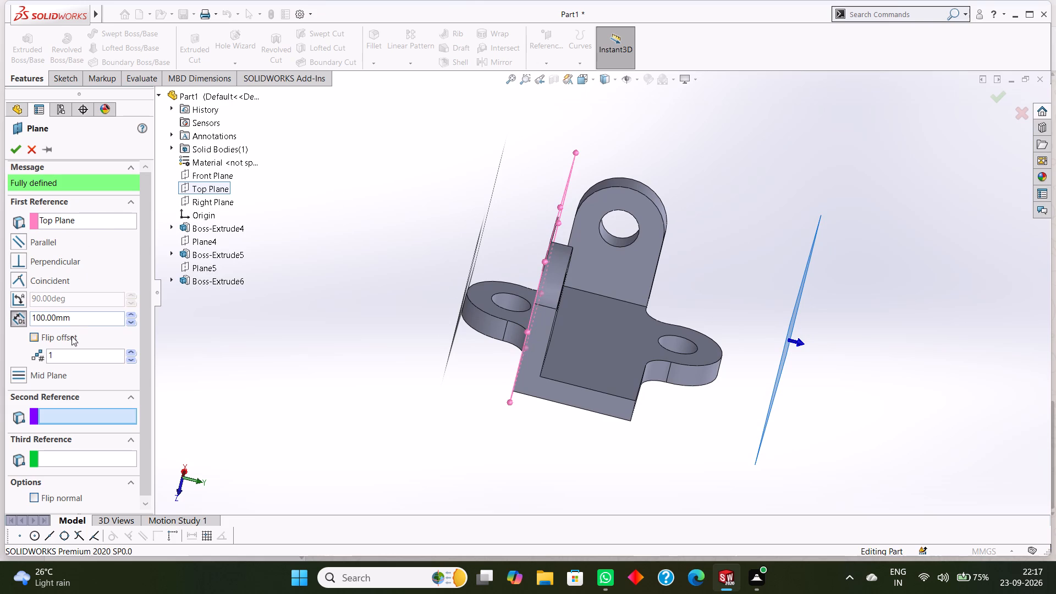
{"action": "left_click_drag", "start_coordinate": [84, 317], "coordinate": [13, 302]}
{"action": "type", "text": "36"}
{"action": "key", "text": "Return"}
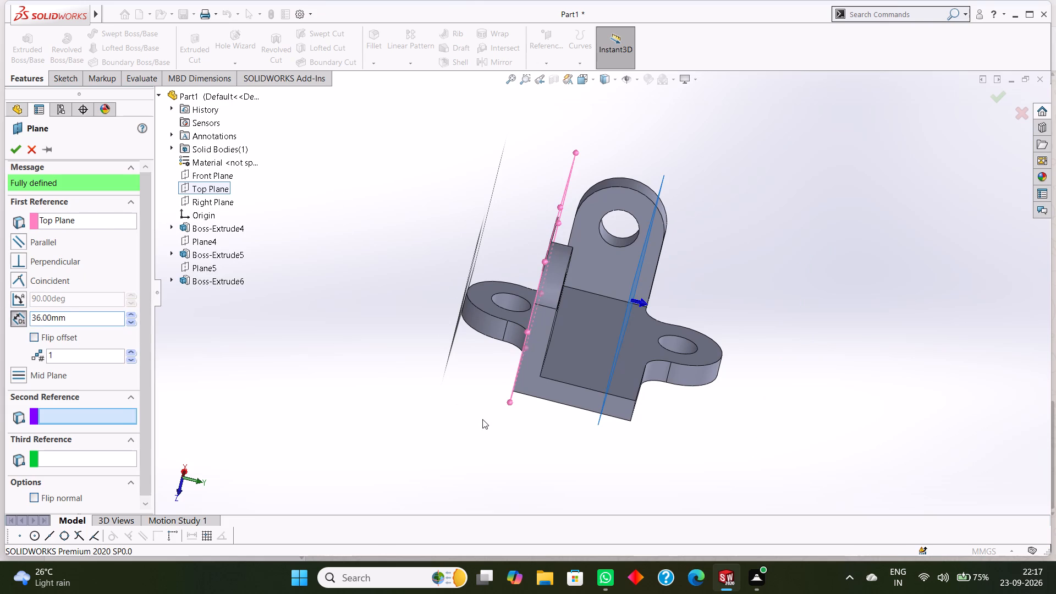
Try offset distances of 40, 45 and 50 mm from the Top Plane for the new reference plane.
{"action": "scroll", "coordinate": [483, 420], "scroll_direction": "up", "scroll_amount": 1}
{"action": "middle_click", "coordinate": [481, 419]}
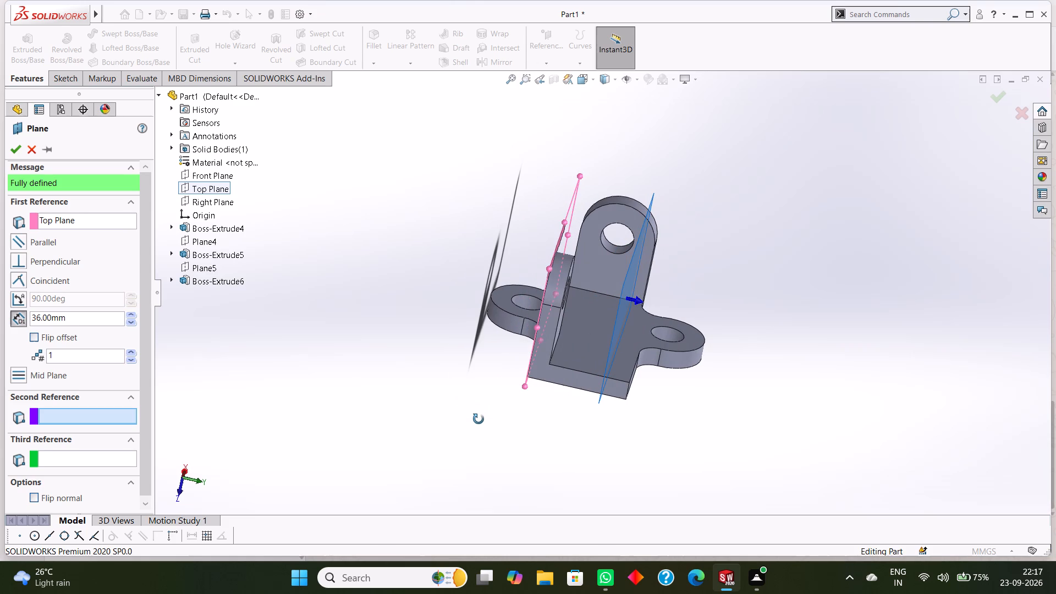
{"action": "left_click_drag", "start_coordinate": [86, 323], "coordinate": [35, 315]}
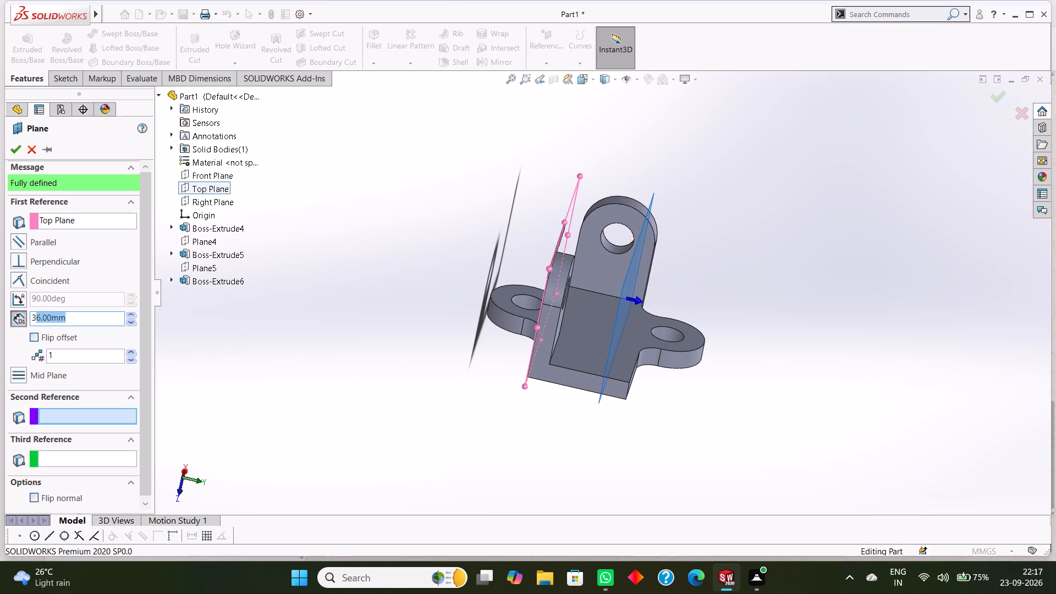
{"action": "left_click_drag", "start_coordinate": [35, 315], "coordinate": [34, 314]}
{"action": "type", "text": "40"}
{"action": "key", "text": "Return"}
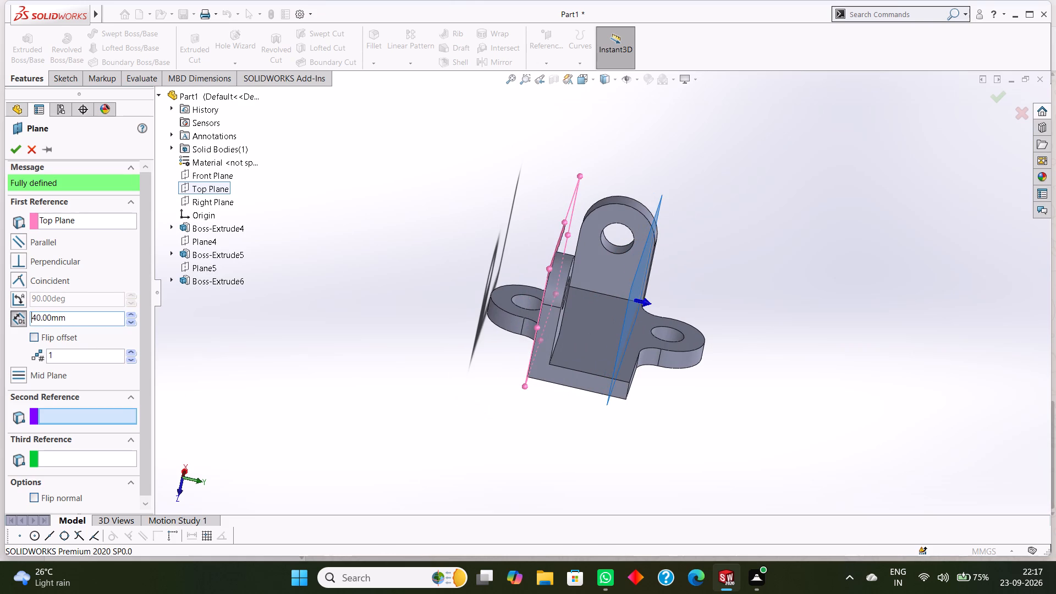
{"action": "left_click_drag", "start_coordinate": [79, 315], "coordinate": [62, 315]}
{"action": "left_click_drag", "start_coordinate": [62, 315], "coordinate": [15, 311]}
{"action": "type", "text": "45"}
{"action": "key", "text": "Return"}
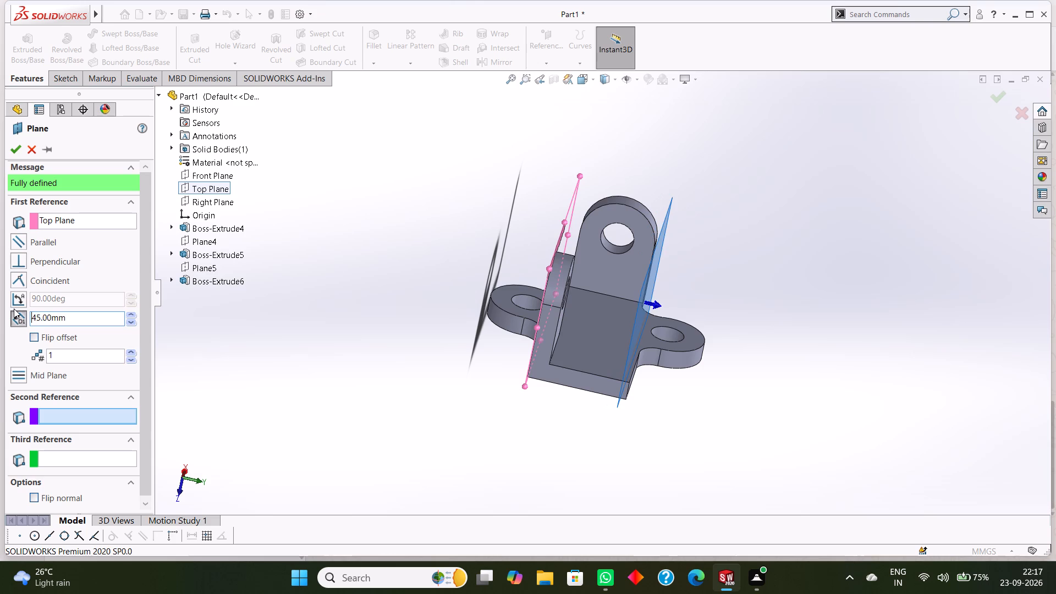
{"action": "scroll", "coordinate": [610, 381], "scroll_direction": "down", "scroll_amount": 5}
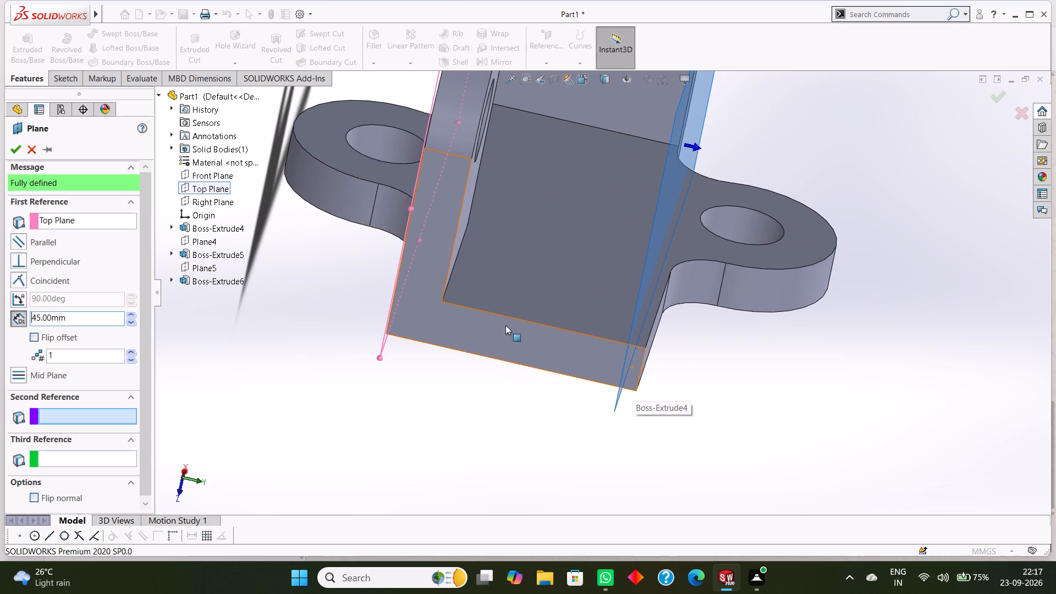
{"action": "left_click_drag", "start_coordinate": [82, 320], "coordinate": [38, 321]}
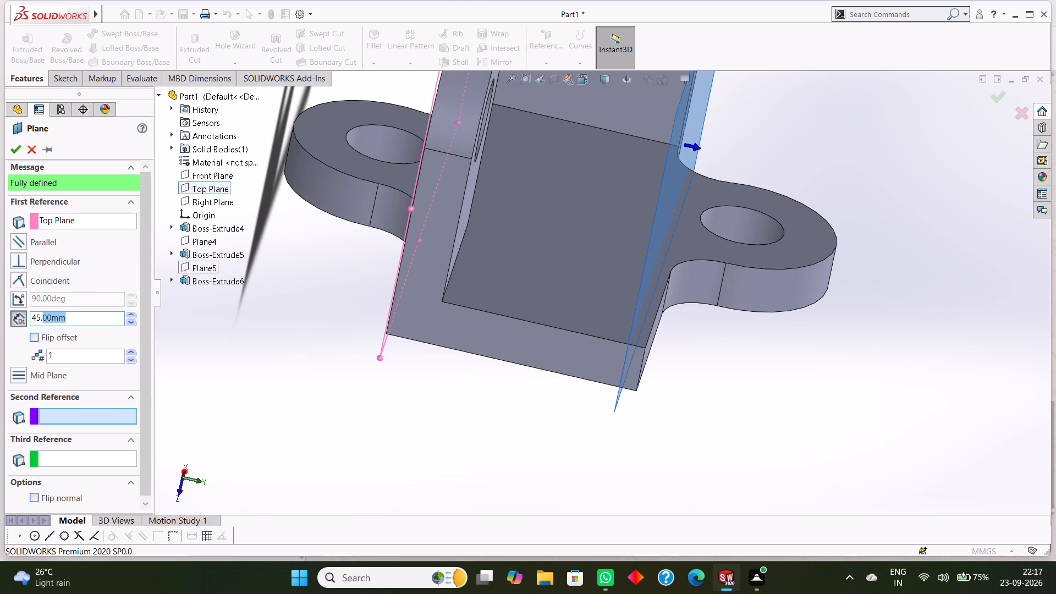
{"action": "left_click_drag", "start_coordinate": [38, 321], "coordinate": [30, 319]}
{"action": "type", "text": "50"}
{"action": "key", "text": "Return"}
Examine how the previewed plane lines up with the base plate's far side face, and cancel the plane.
{"action": "middle_click_drag", "start_coordinate": [754, 445], "coordinate": [723, 438]}
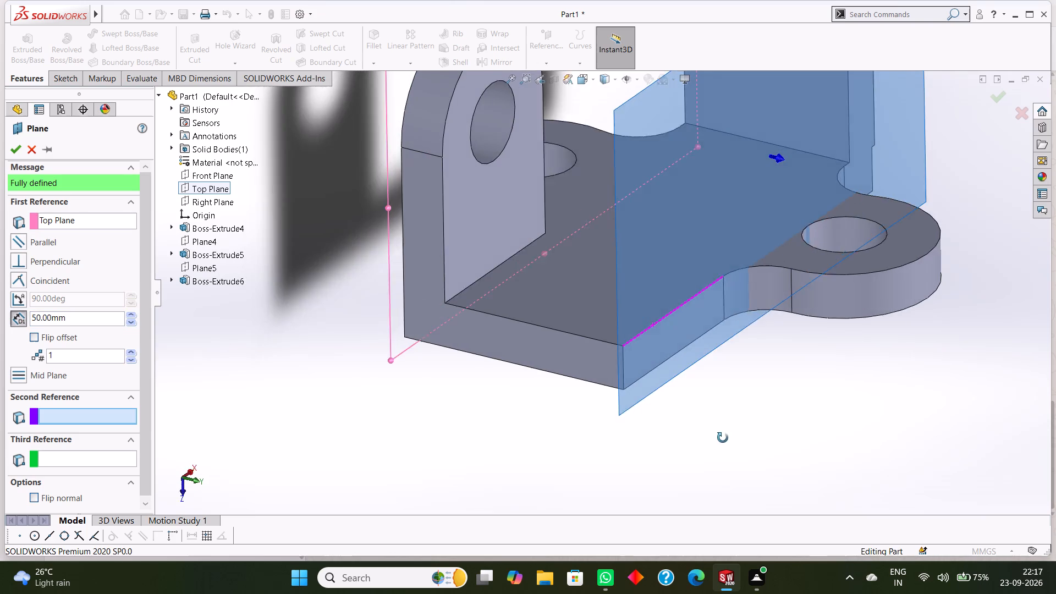
{"action": "middle_click_drag", "start_coordinate": [723, 438], "coordinate": [758, 460]}
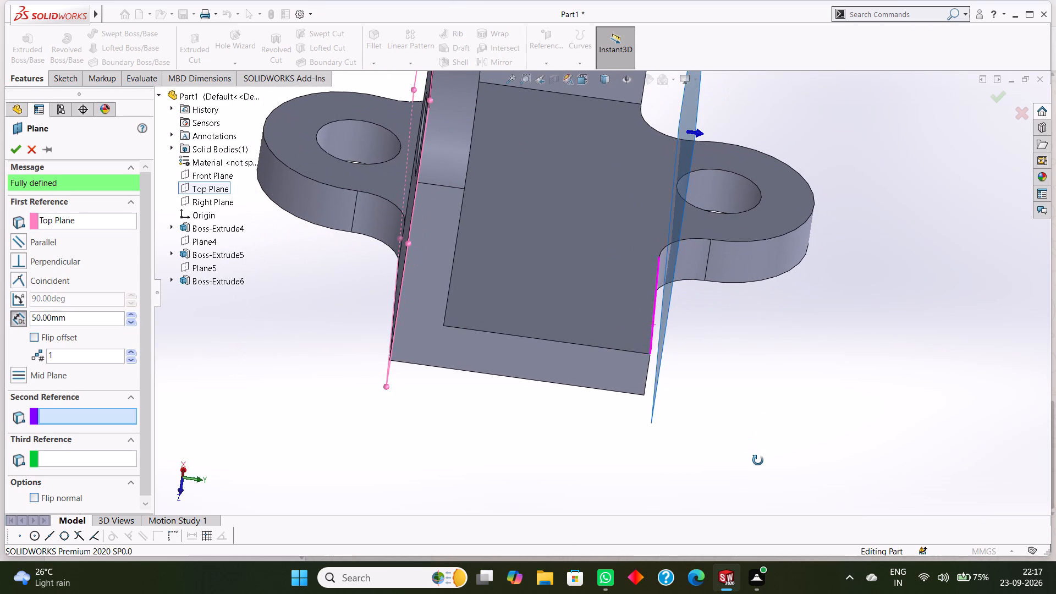
{"action": "middle_click_drag", "start_coordinate": [758, 460], "coordinate": [763, 448]}
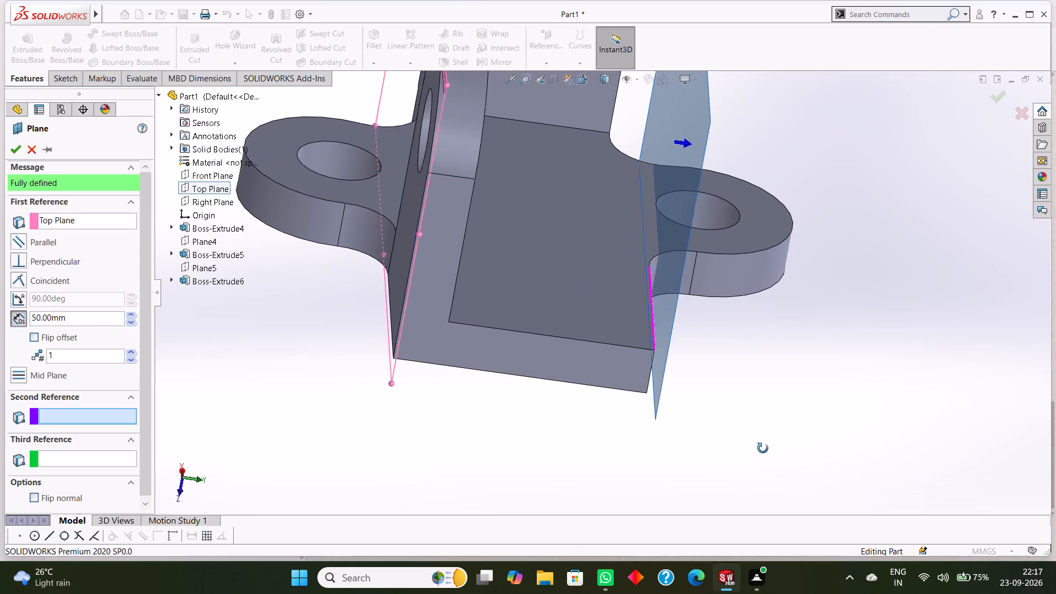
{"action": "middle_click_drag", "start_coordinate": [763, 448], "coordinate": [757, 443]}
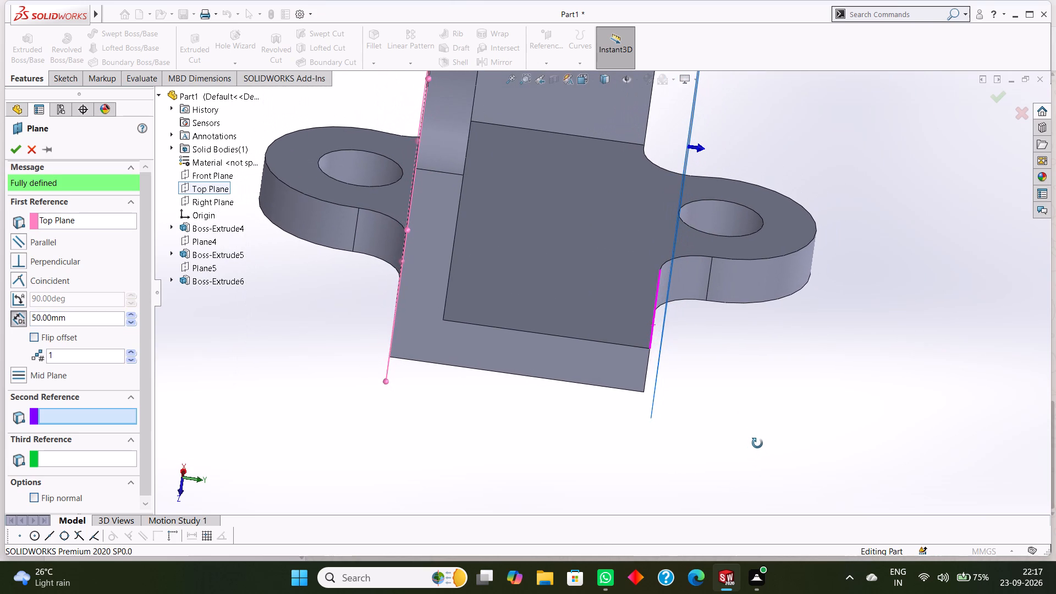
{"action": "middle_click_drag", "start_coordinate": [757, 443], "coordinate": [755, 442]}
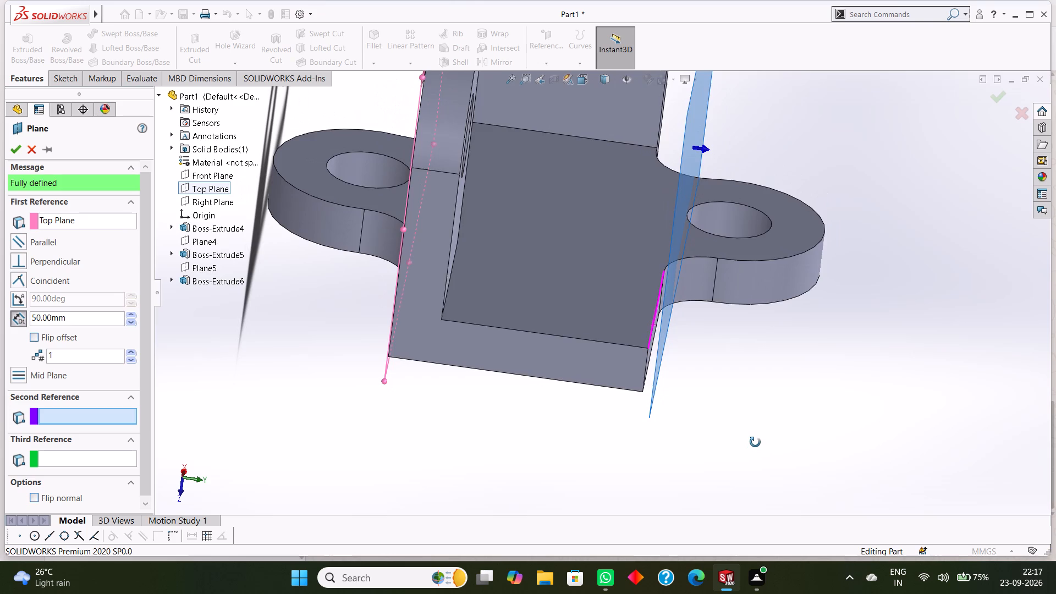
{"action": "middle_click_drag", "start_coordinate": [755, 442], "coordinate": [760, 470]}
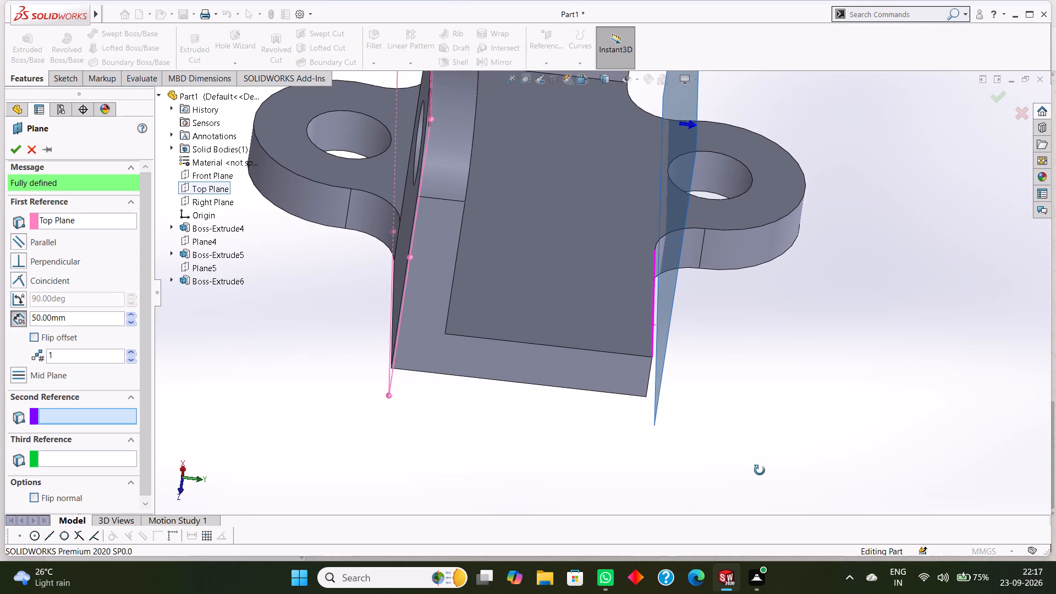
{"action": "middle_click_drag", "start_coordinate": [760, 470], "coordinate": [744, 447]}
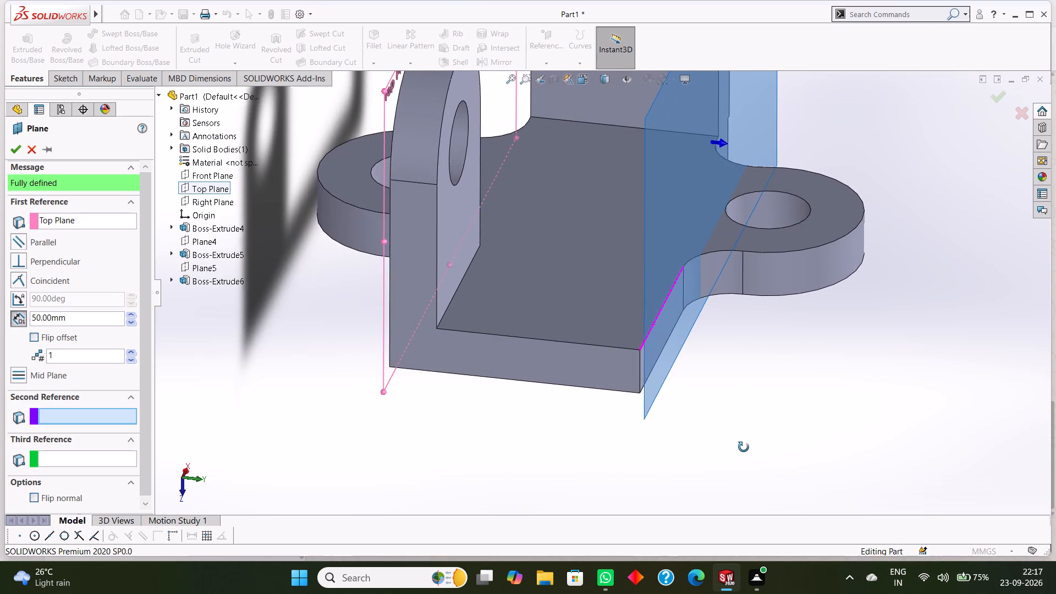
{"action": "middle_click_drag", "start_coordinate": [744, 447], "coordinate": [749, 431]}
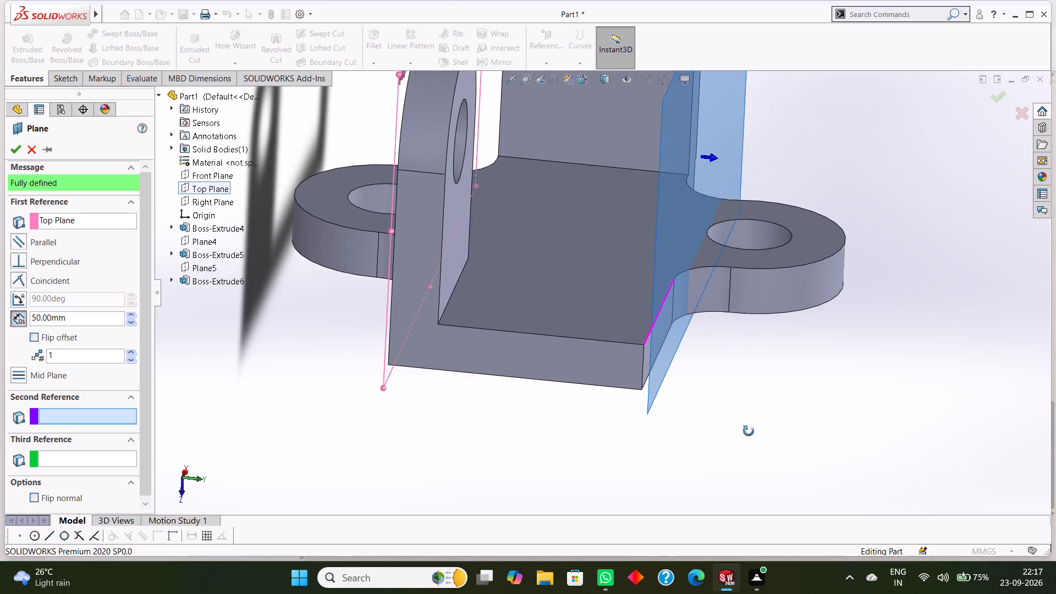
{"action": "middle_click_drag", "start_coordinate": [749, 431], "coordinate": [750, 426]}
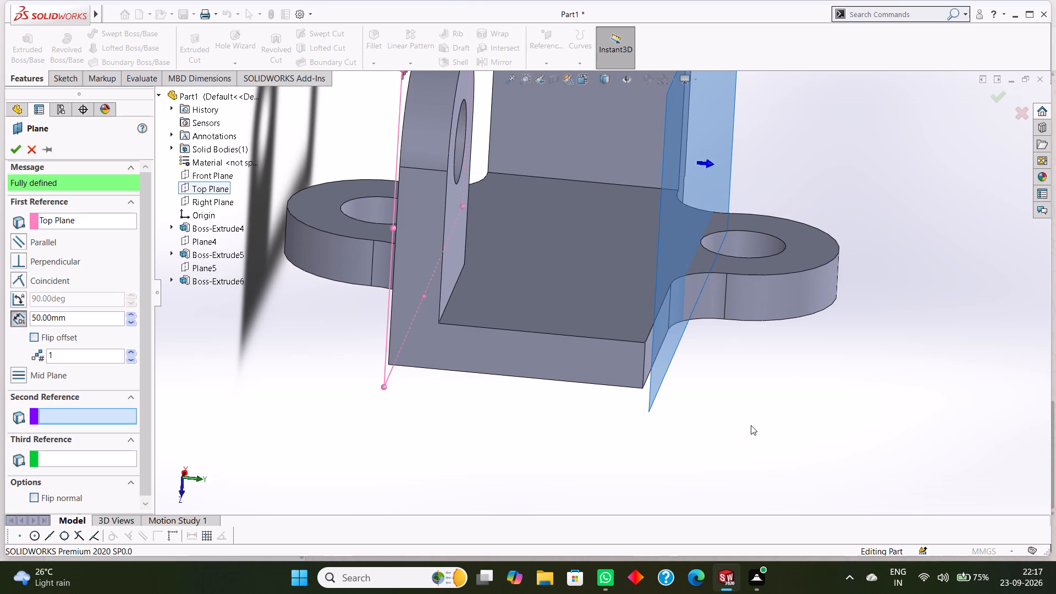
{"action": "key", "text": "Escape"}
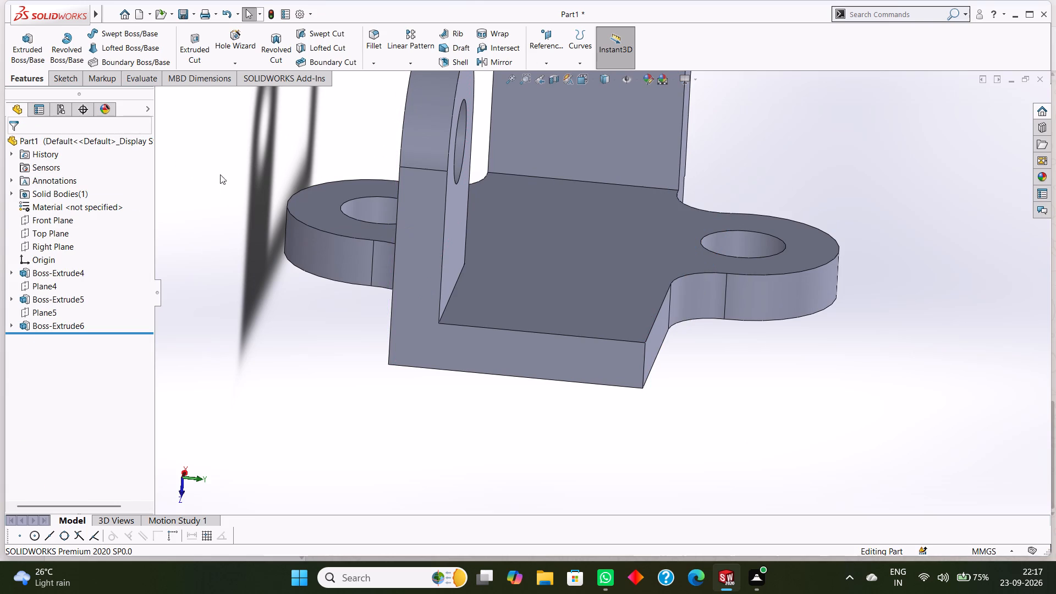
Measure the base plate's short front edge using a temporary line in a sketch on the plate's upper face, discarding the sketch.
{"action": "right_click", "coordinate": [554, 252]}
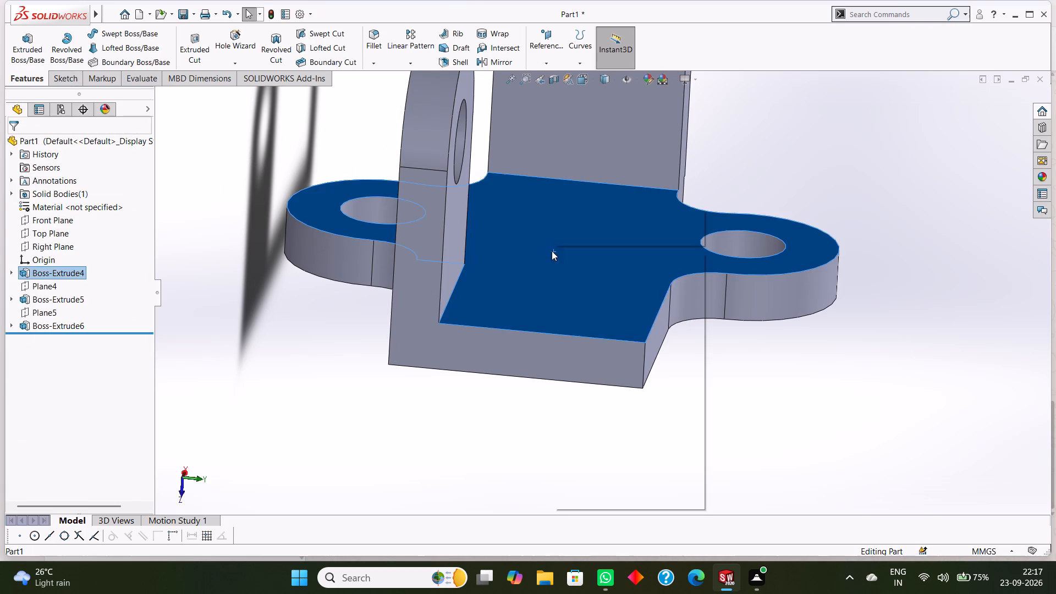
{"action": "left_click", "coordinate": [575, 237]}
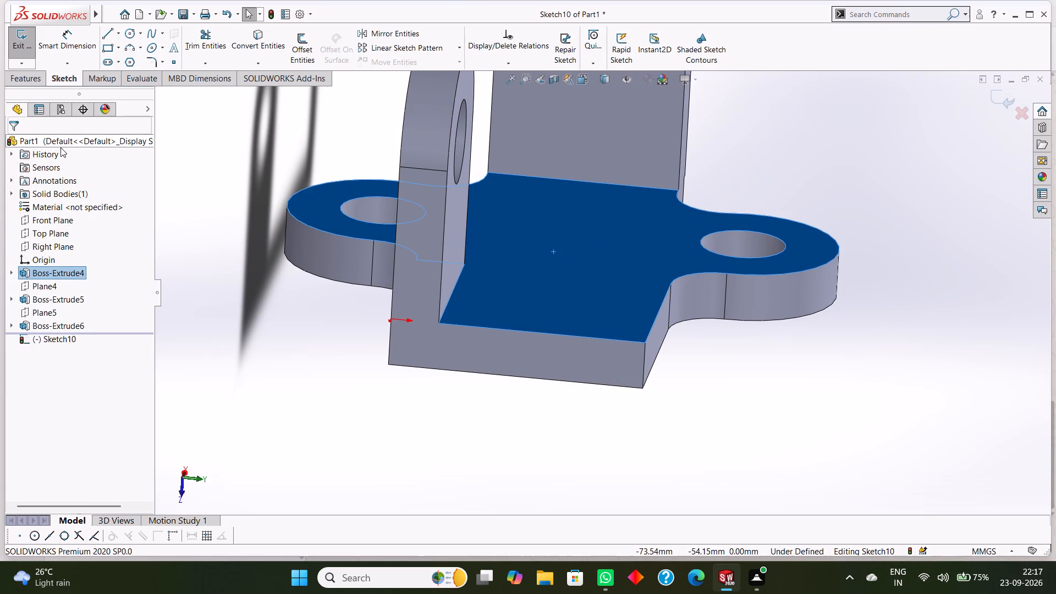
{"action": "key", "text": "Escape"}
{"action": "left_click", "coordinate": [109, 36]}
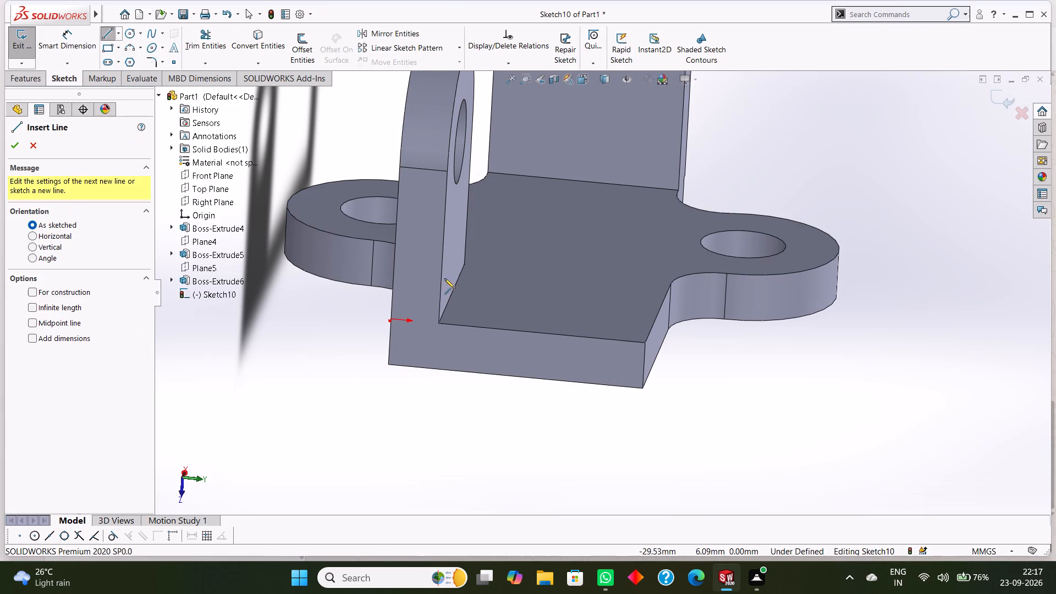
{"action": "left_click", "coordinate": [390, 318]}
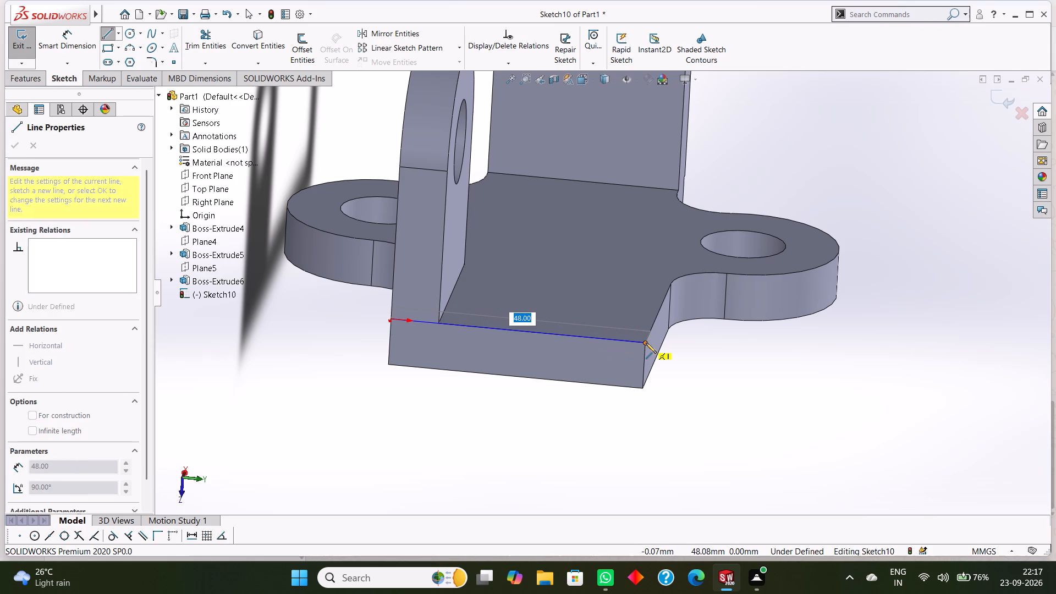
{"action": "key", "text": "Escape"}
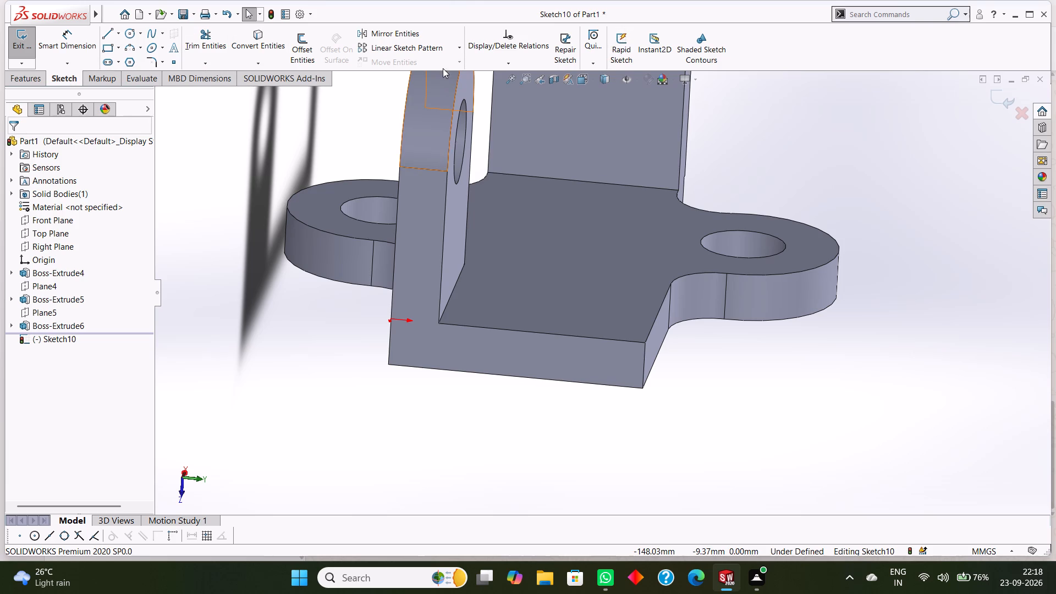
{"action": "left_click", "coordinate": [12, 42]}
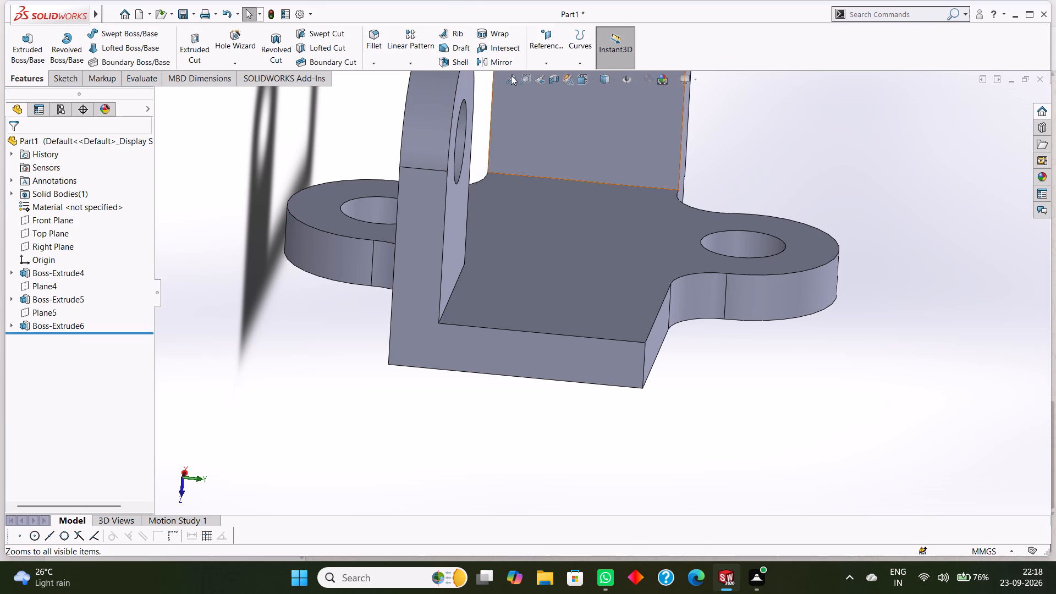
Create a reference plane offset 48 mm from the Top Plane, towards the base plate's far side face.
{"action": "left_click", "coordinate": [548, 67]}
{"action": "left_click", "coordinate": [556, 75]}
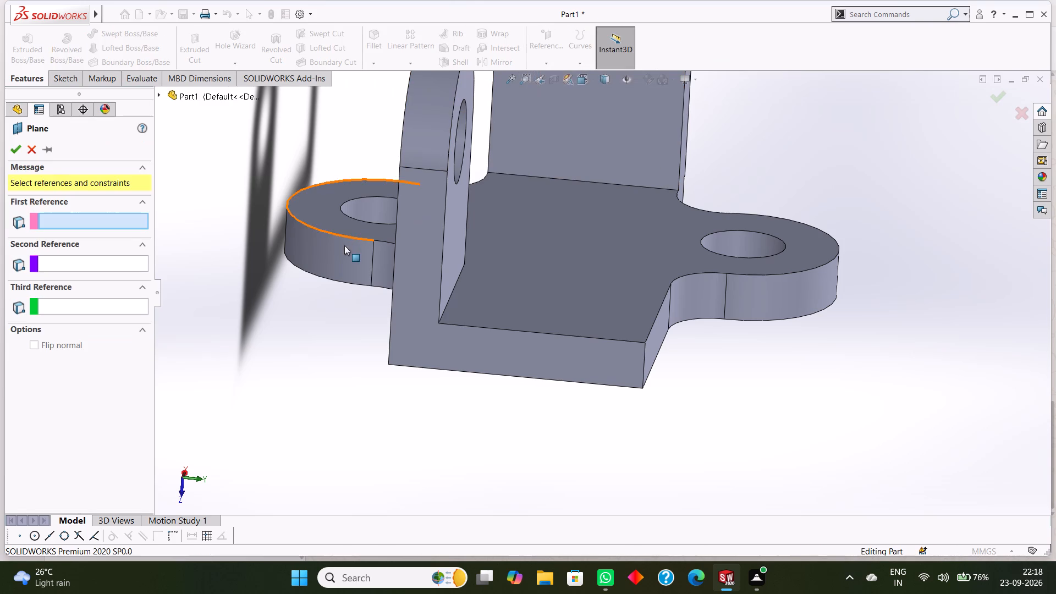
{"action": "scroll", "coordinate": [344, 246], "scroll_direction": "up", "scroll_amount": 2}
{"action": "left_click", "coordinate": [162, 91]}
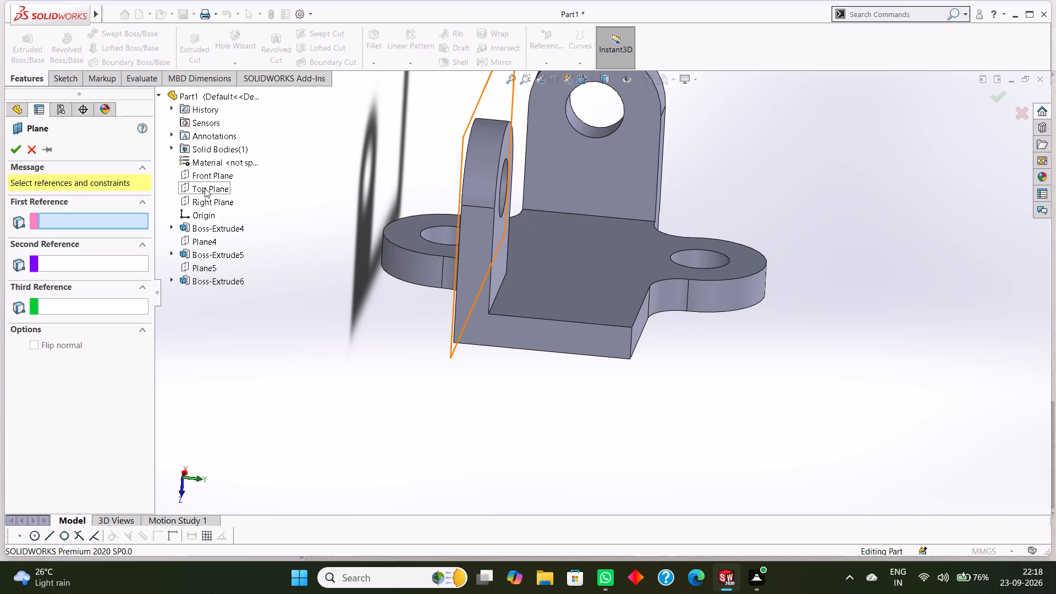
{"action": "left_click", "coordinate": [205, 188]}
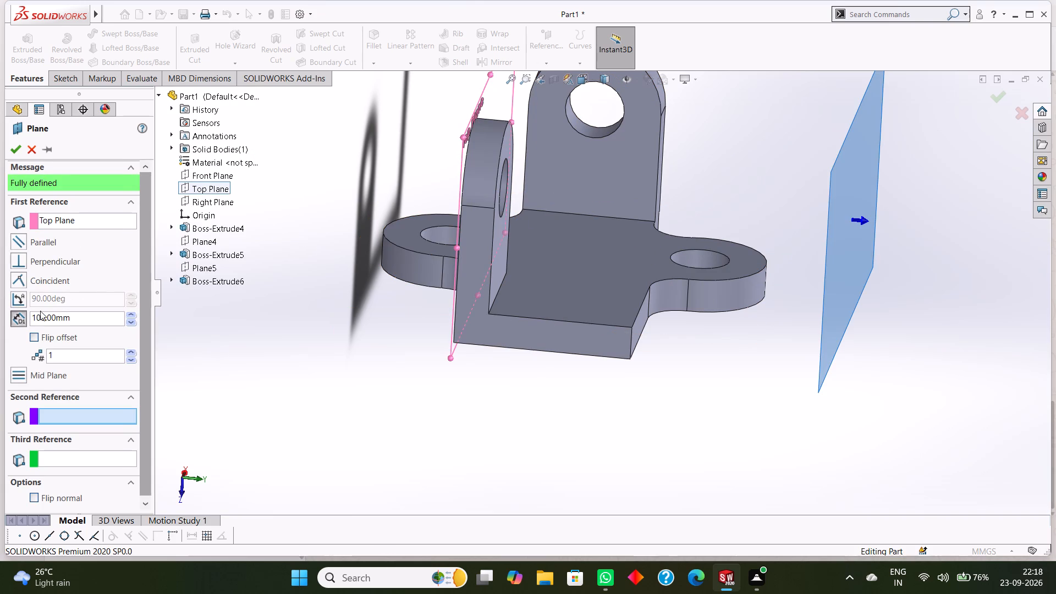
{"action": "left_click_drag", "start_coordinate": [82, 318], "coordinate": [25, 310]}
{"action": "type", "text": "48"}
{"action": "key", "text": "Return"}
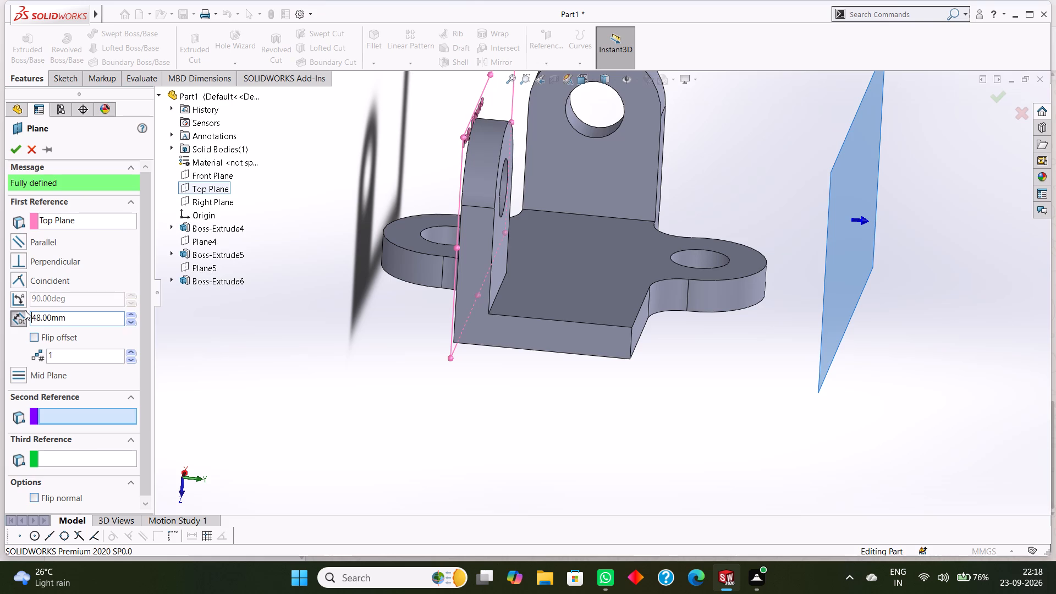
{"action": "middle_click_drag", "start_coordinate": [587, 474], "coordinate": [596, 477]}
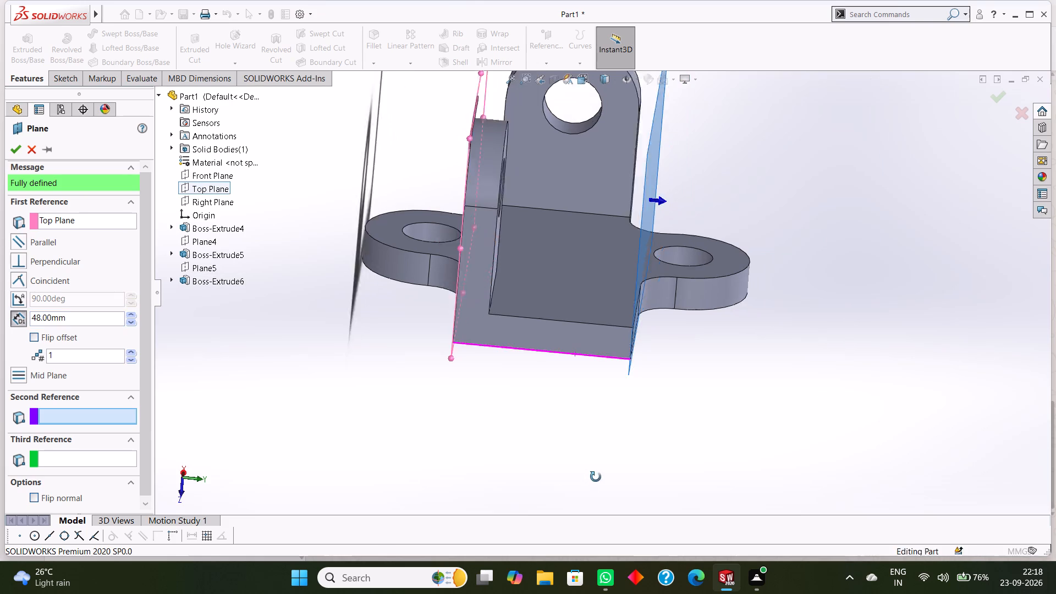
{"action": "middle_click_drag", "start_coordinate": [596, 477], "coordinate": [601, 478]}
{"action": "left_click", "coordinate": [19, 153]}
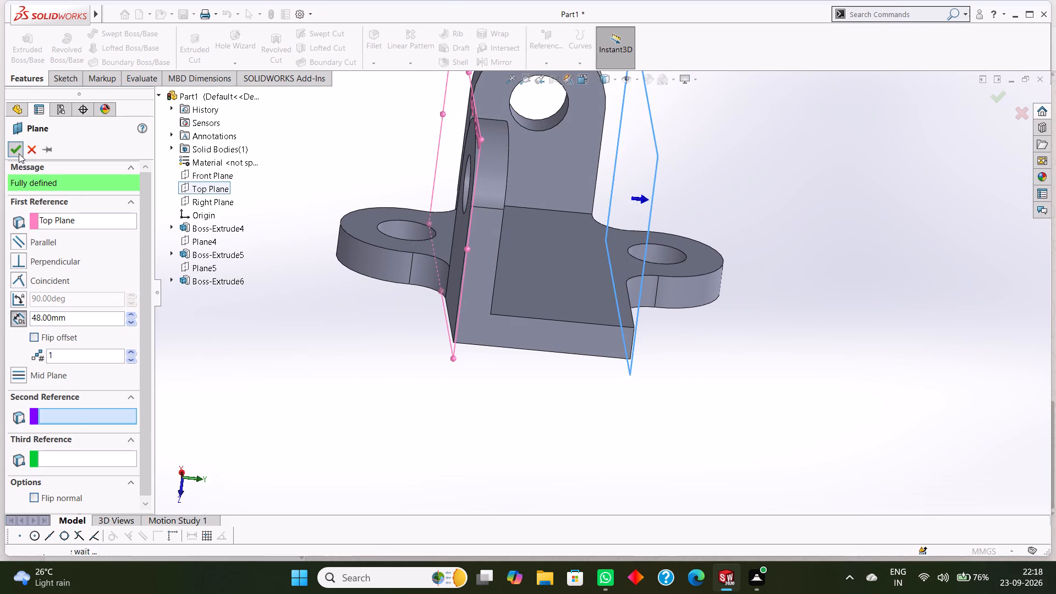
Start a new sketch on the reference plane offset 48 mm from the Top Plane, viewed square on.
{"action": "middle_click_drag", "start_coordinate": [854, 391], "coordinate": [813, 383]}
{"action": "scroll", "coordinate": [813, 383], "scroll_direction": "up", "scroll_amount": 1}
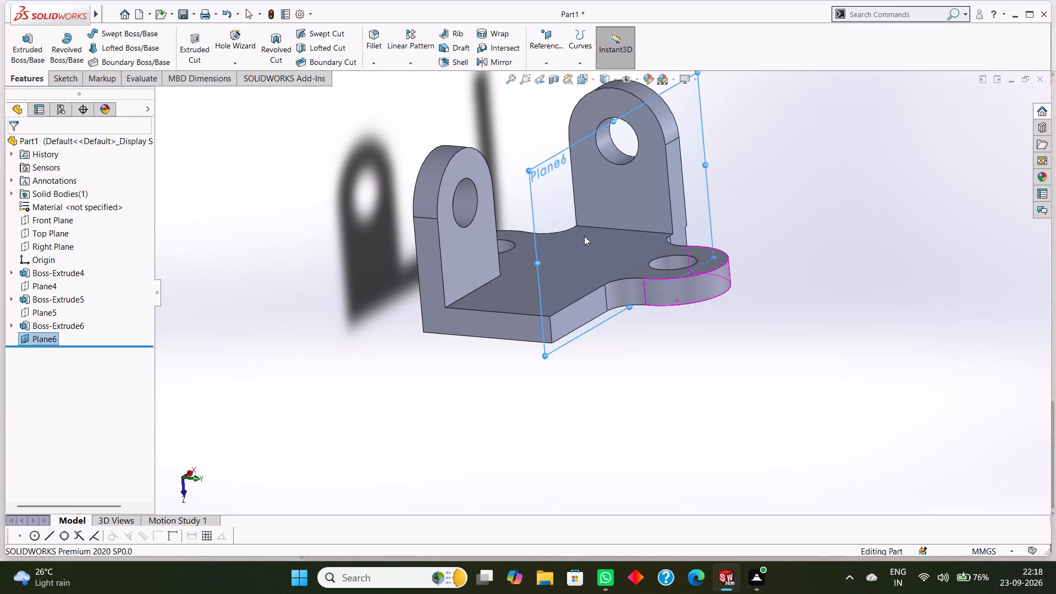
{"action": "left_click", "coordinate": [582, 140]}
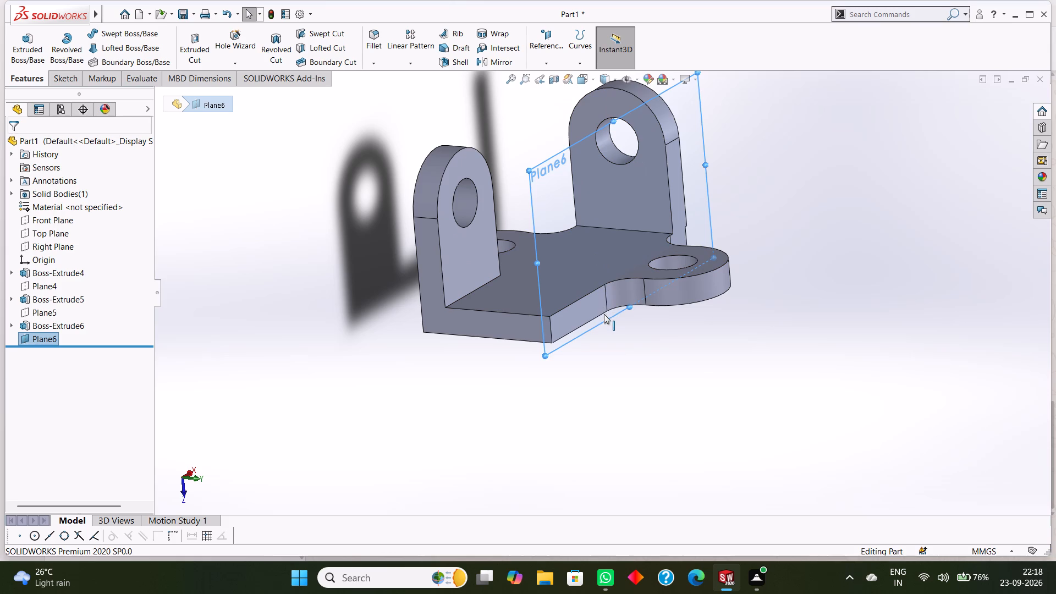
{"action": "key", "text": "ctrl+8"}
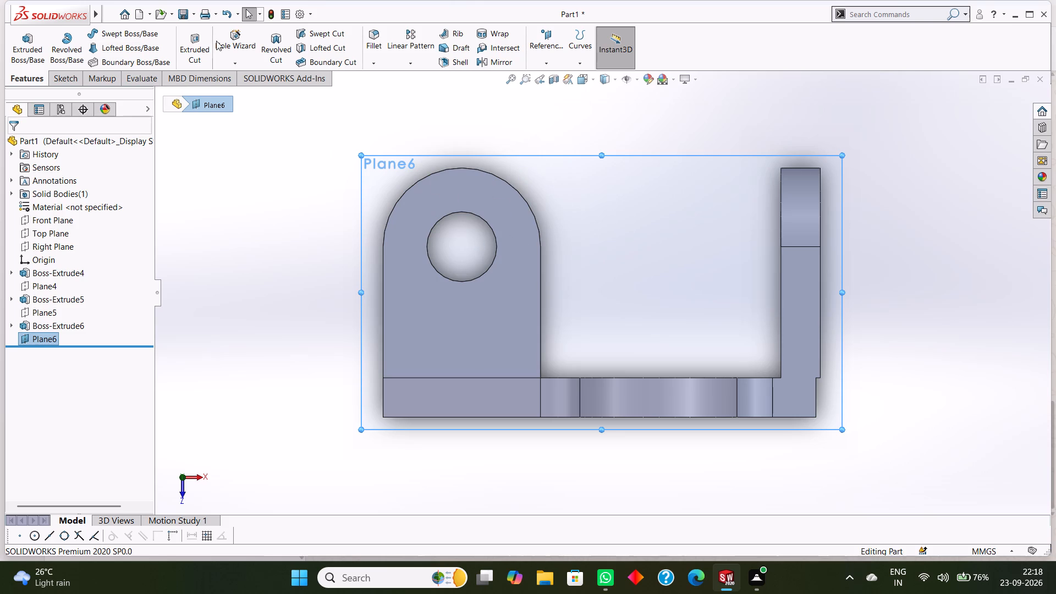
{"action": "left_click", "coordinate": [66, 80]}
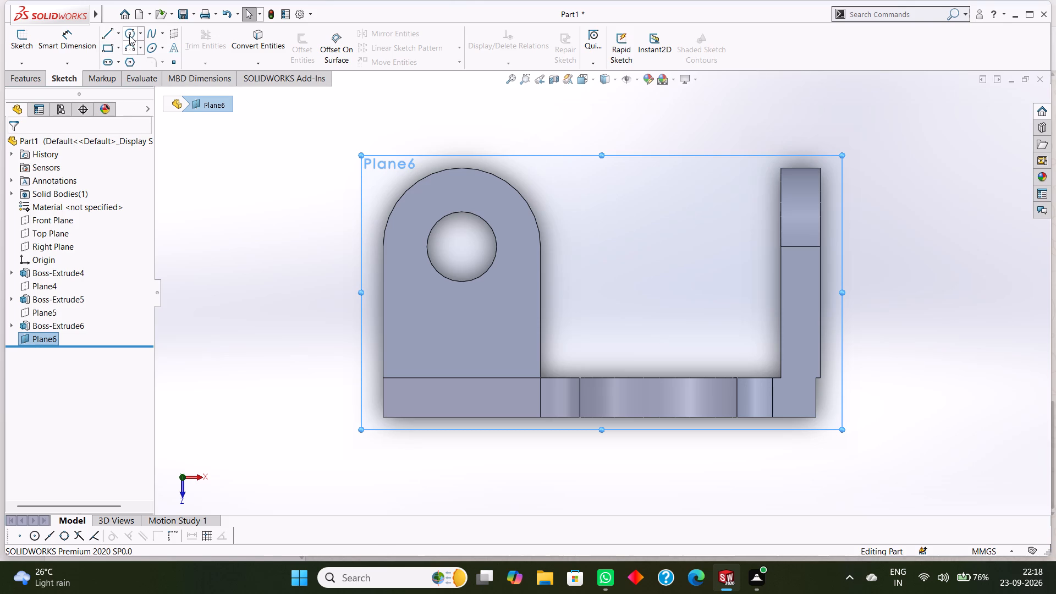
{"action": "right_click", "coordinate": [558, 167]}
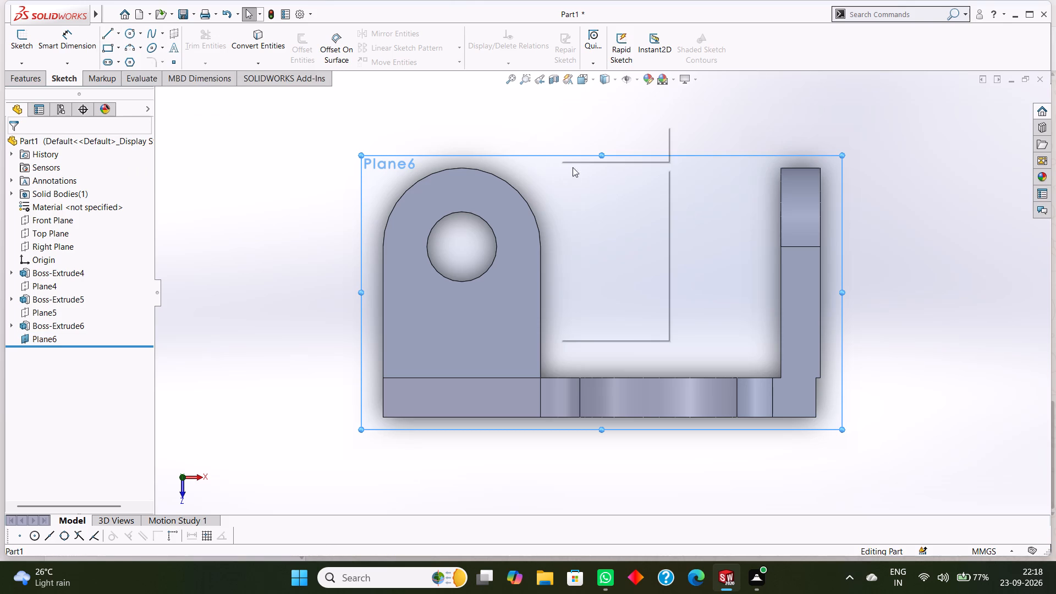
{"action": "left_click", "coordinate": [585, 153]}
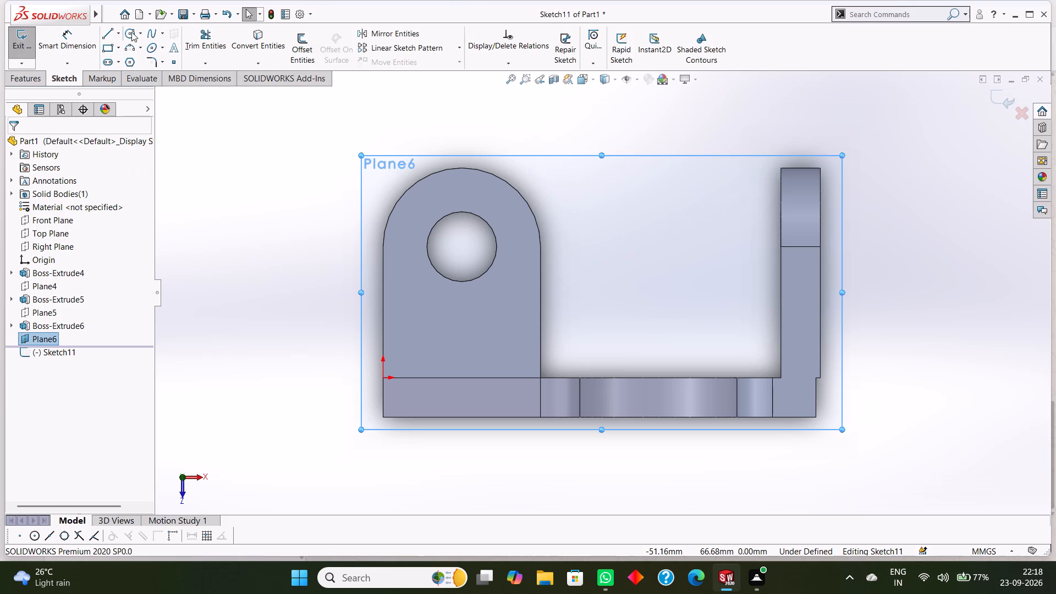
Sketch two concentric circles centred on the upright lug's hole, with radii of 8 mm and 18 mm.
{"action": "left_click", "coordinate": [131, 32]}
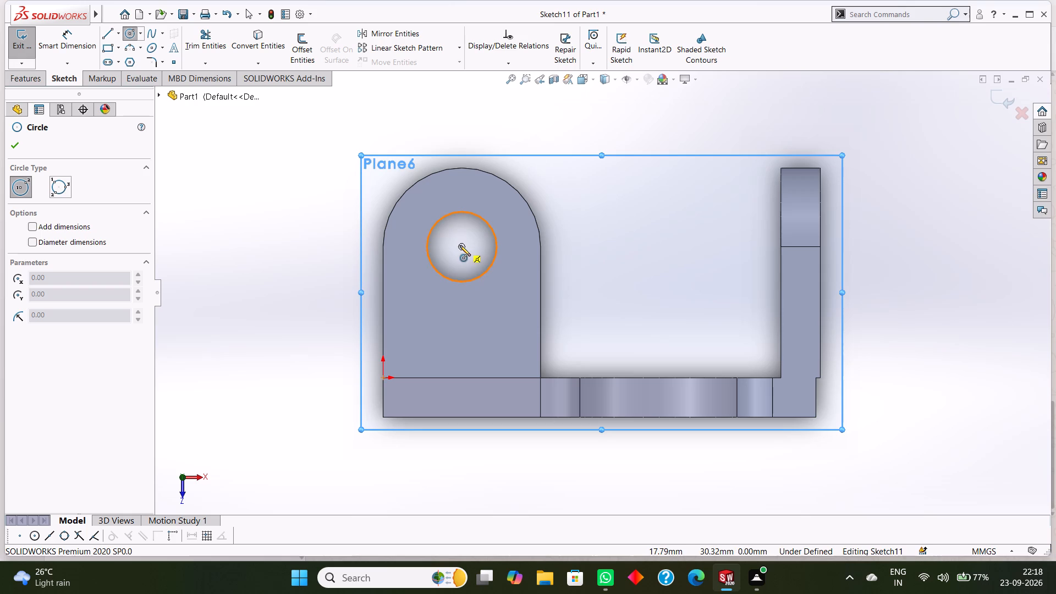
{"action": "left_click", "coordinate": [460, 245]}
{"action": "left_click", "coordinate": [490, 261]}
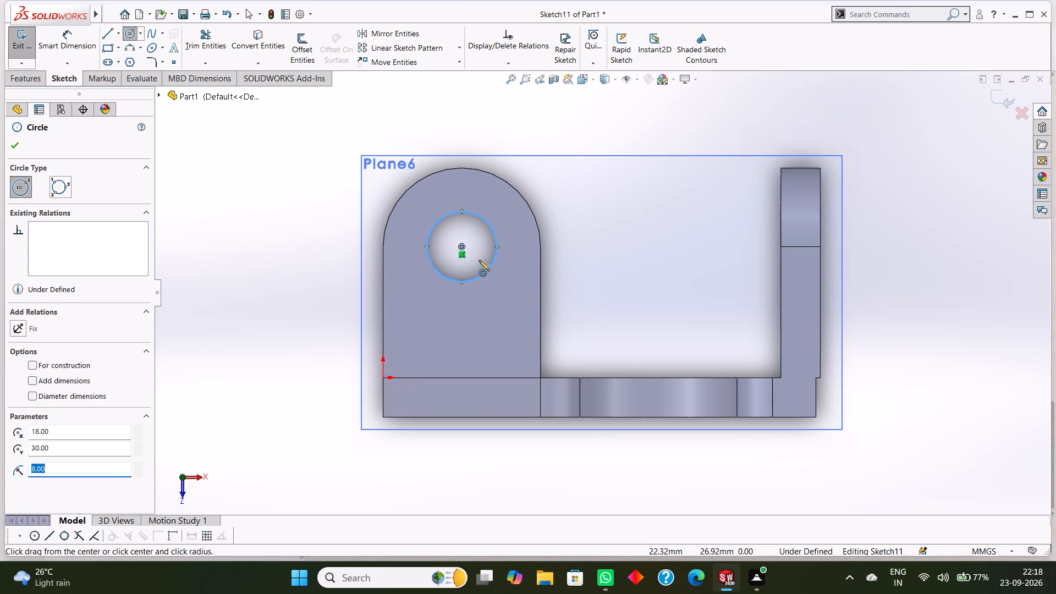
{"action": "left_click", "coordinate": [461, 247]}
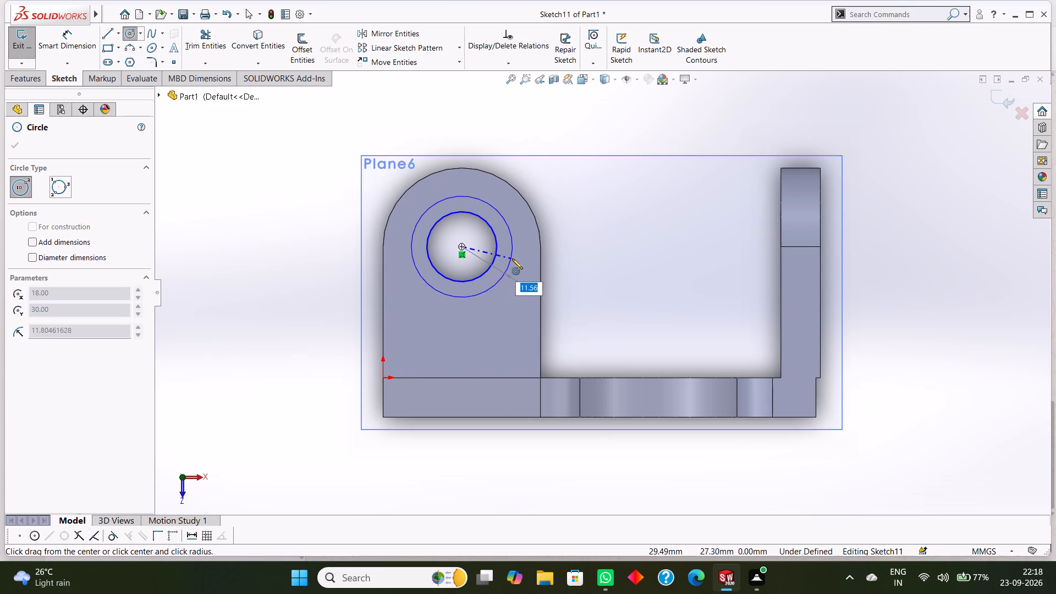
{"action": "left_click", "coordinate": [540, 257]}
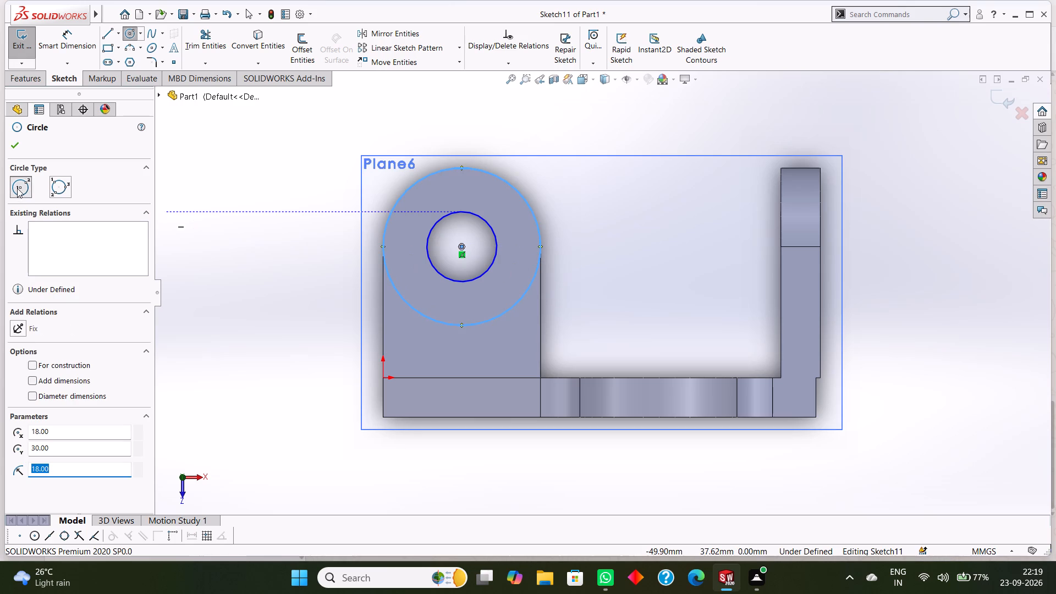
{"action": "left_click", "coordinate": [14, 148]}
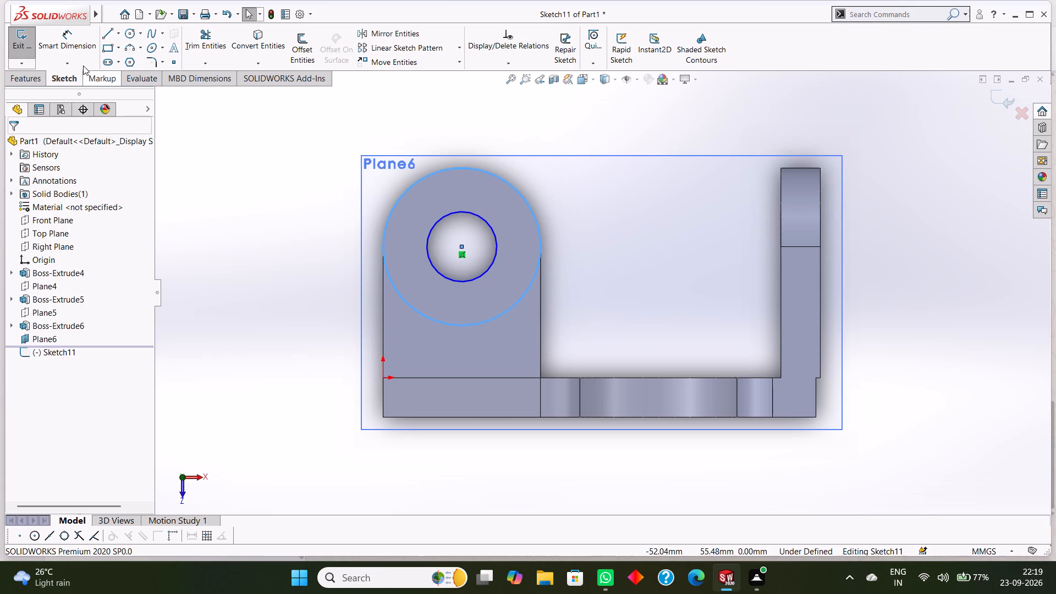
Dimension the inner circle at 16 mm diameter and the outer circle at 36 mm diameter.
{"action": "left_click", "coordinate": [75, 46]}
{"action": "left_click", "coordinate": [494, 230]}
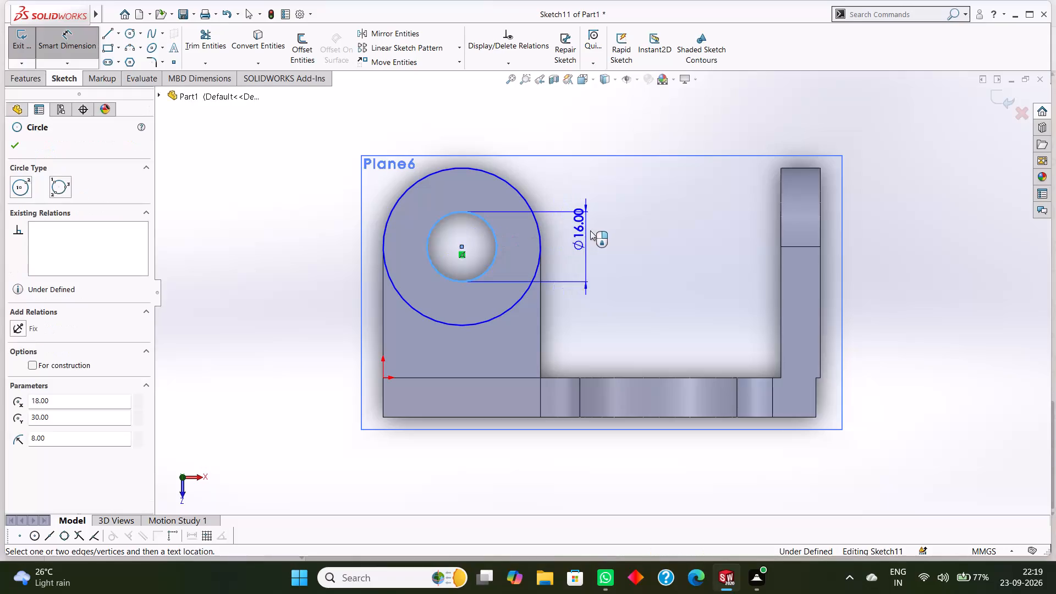
{"action": "left_click", "coordinate": [591, 230]}
{"action": "left_click", "coordinate": [543, 216]}
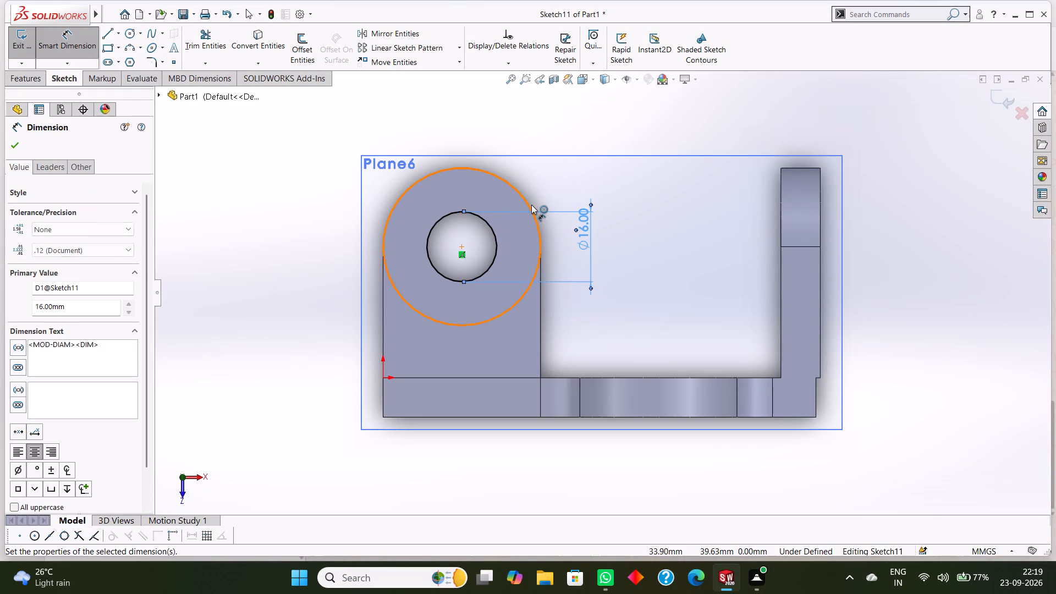
{"action": "left_click", "coordinate": [529, 202]}
{"action": "left_click", "coordinate": [651, 202]}
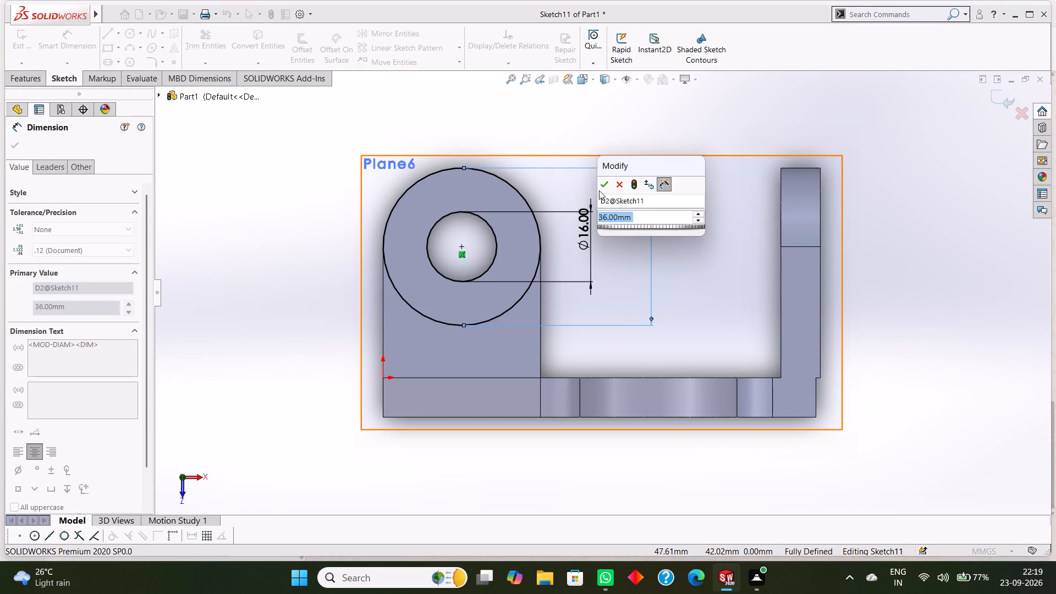
{"action": "left_click", "coordinate": [601, 184]}
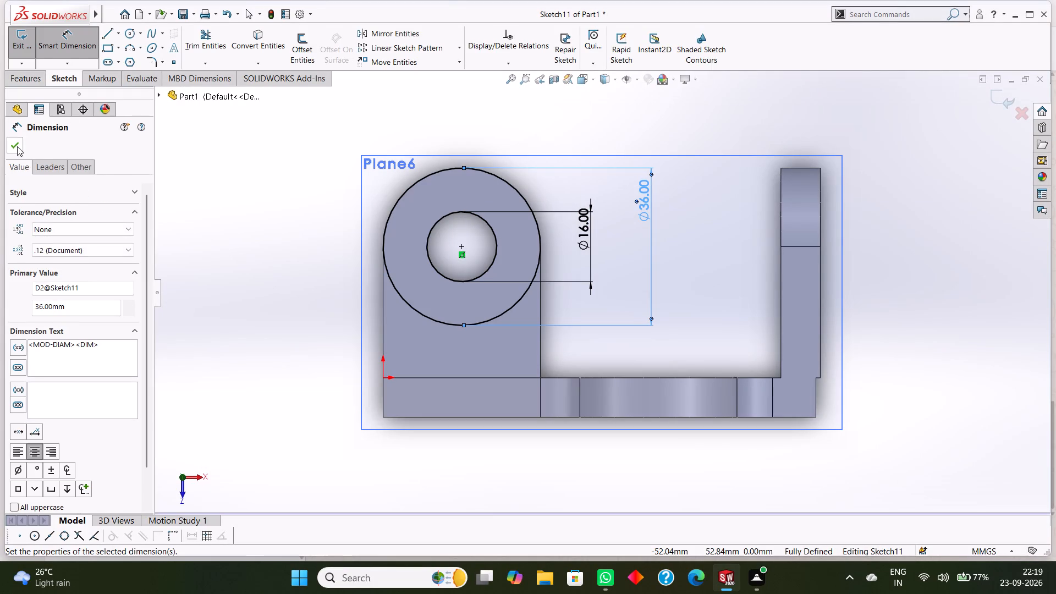
{"action": "left_click", "coordinate": [17, 146]}
Draw two 30 mm vertical lines from the outer circle's sides joined by a horizontal base line, and undo the stray extra line.
{"action": "left_click", "coordinate": [105, 37]}
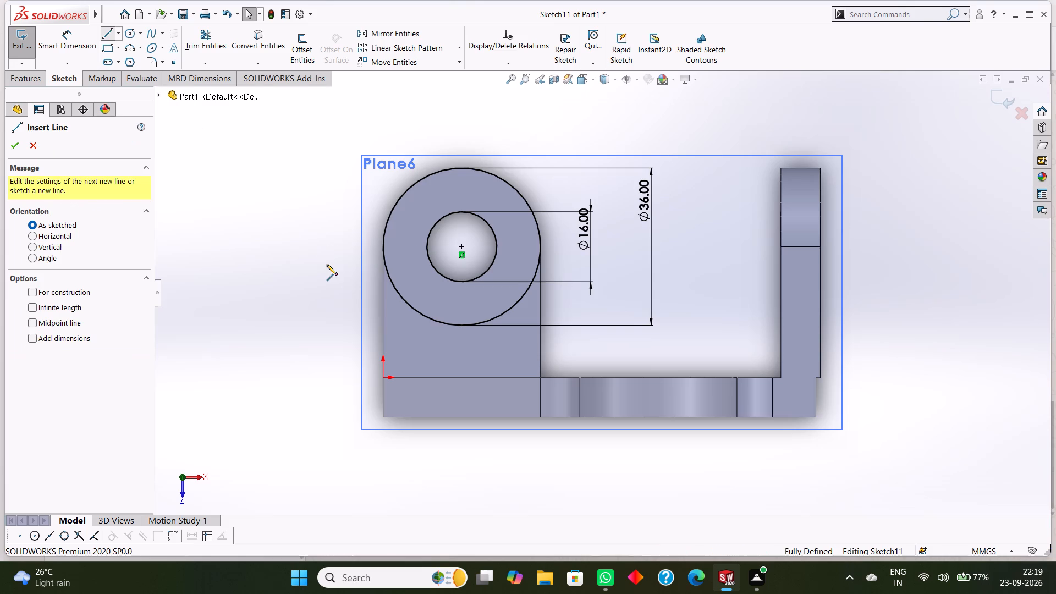
{"action": "left_click", "coordinate": [384, 245]}
{"action": "left_click", "coordinate": [383, 377]}
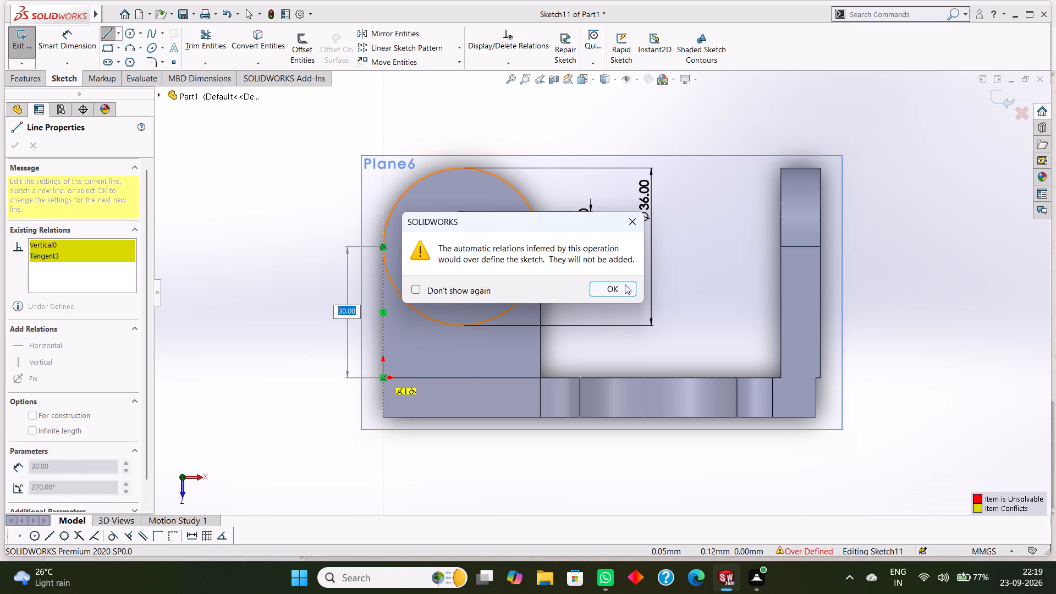
{"action": "left_click", "coordinate": [624, 285]}
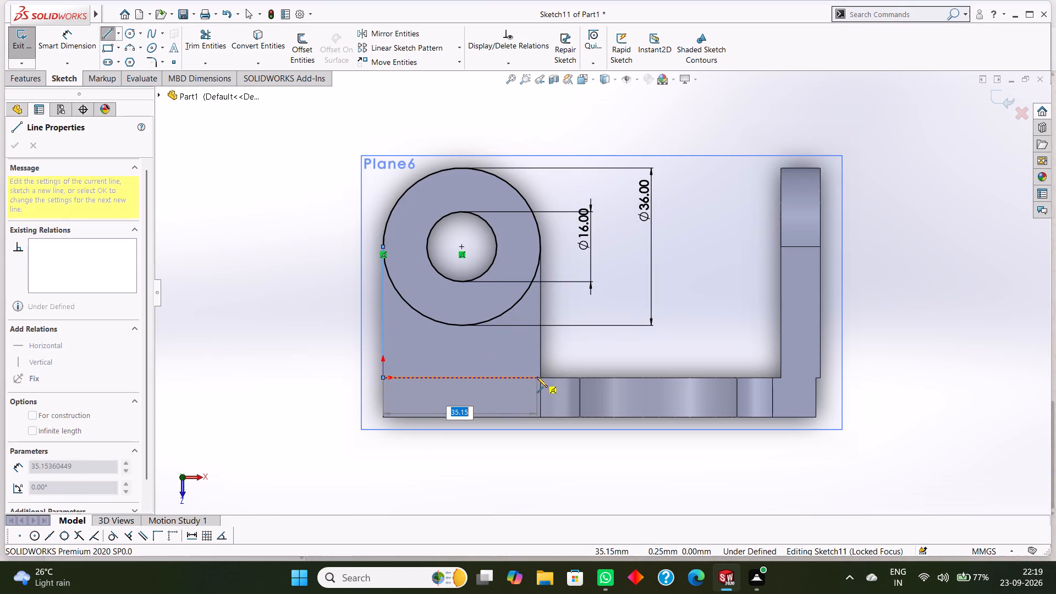
{"action": "left_click", "coordinate": [540, 378]}
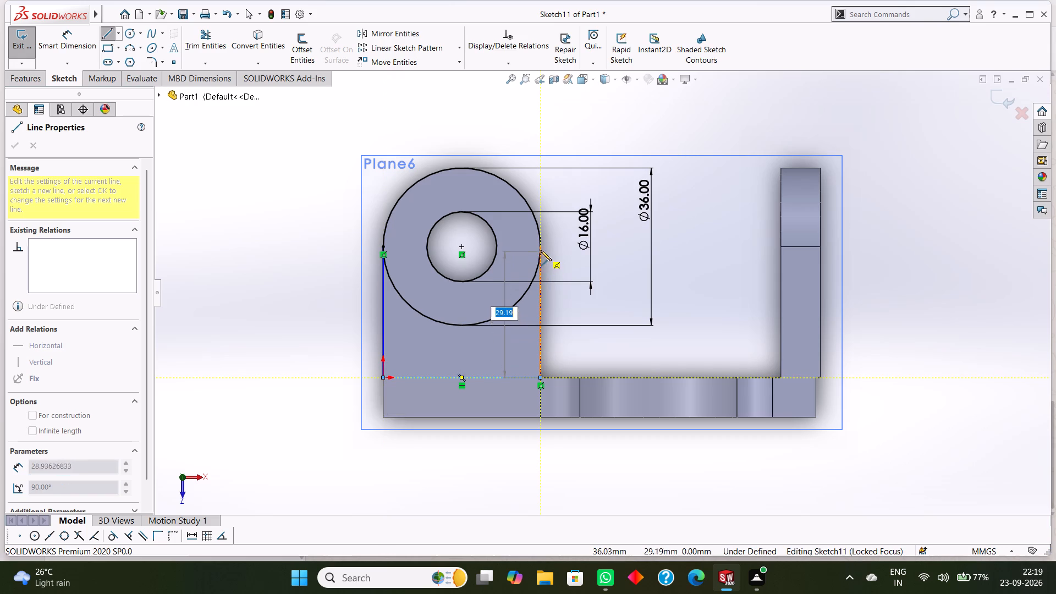
{"action": "left_click", "coordinate": [541, 245]}
{"action": "left_click", "coordinate": [610, 286]}
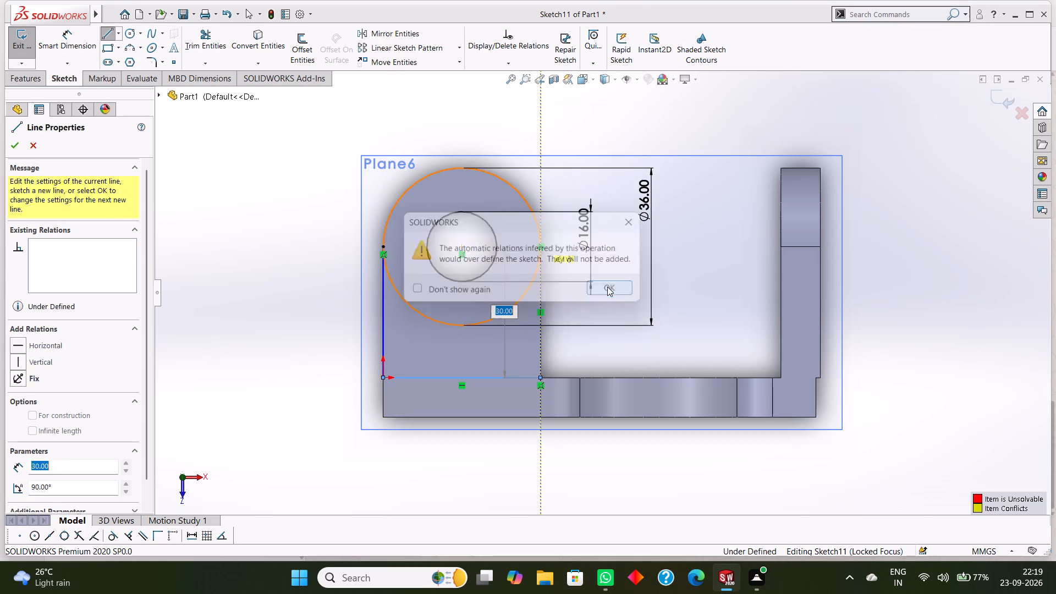
{"action": "right_click", "coordinate": [675, 261]}
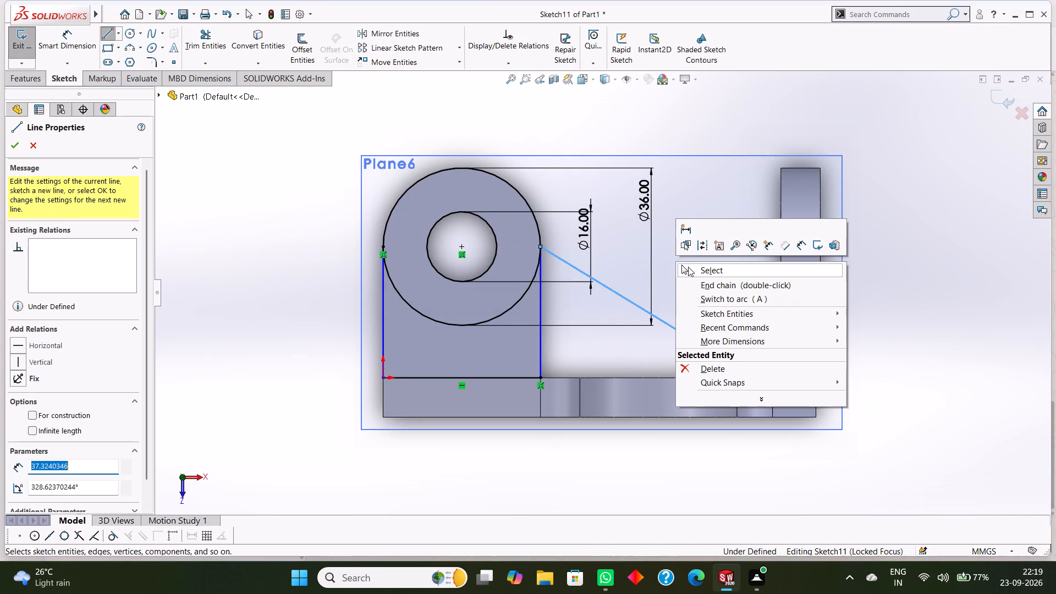
{"action": "left_click", "coordinate": [690, 267]}
{"action": "key", "text": "Escape"}
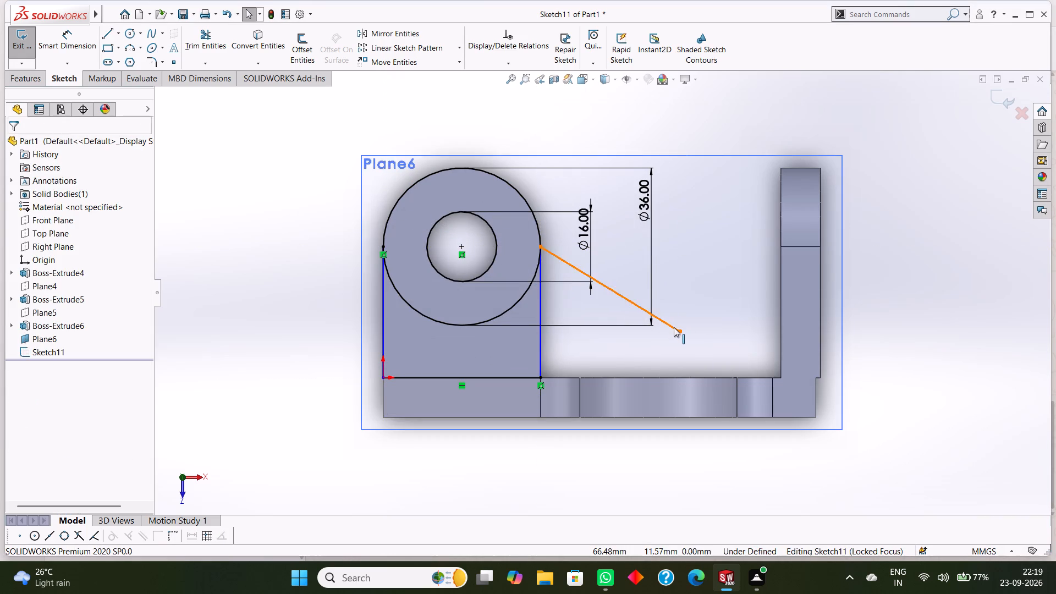
{"action": "key", "text": "ctrl+z"}
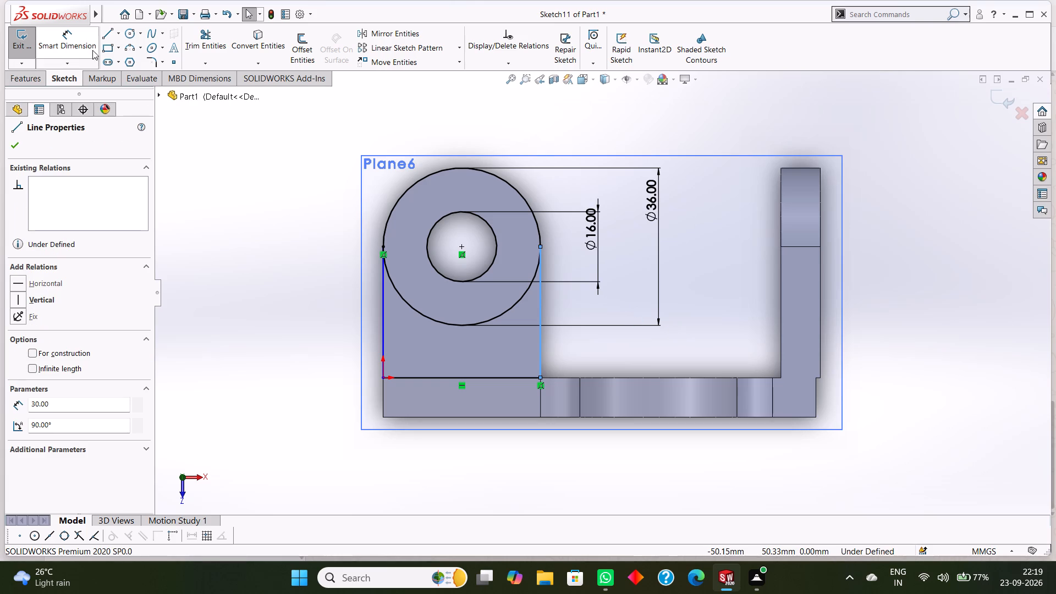
{"action": "left_click", "coordinate": [18, 137]}
Trim away the lower half of the outer circle to leave a round-topped lug profile.
{"action": "left_click", "coordinate": [195, 40]}
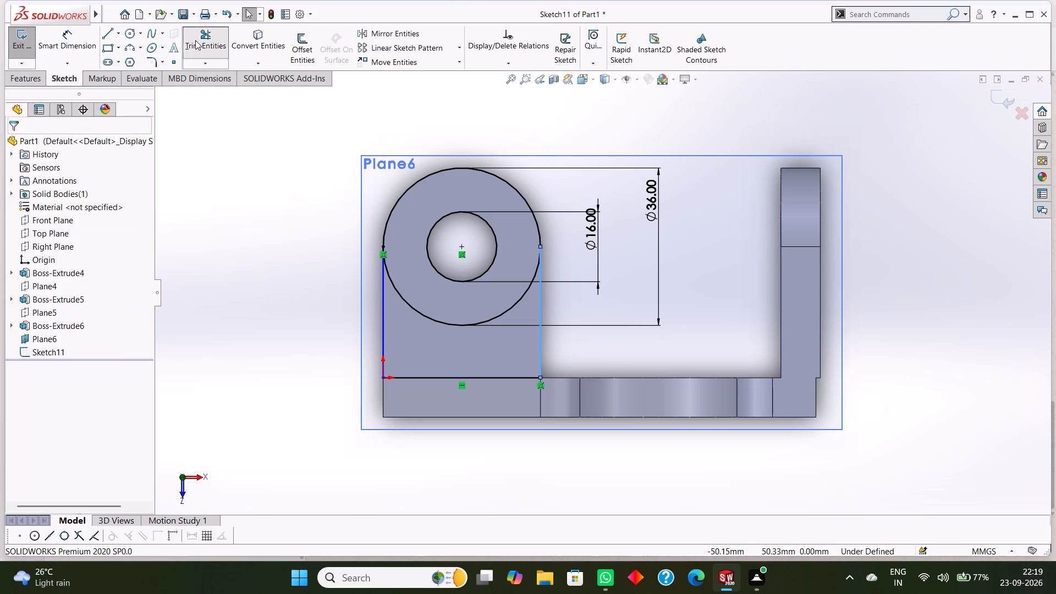
{"action": "left_click", "coordinate": [457, 325]}
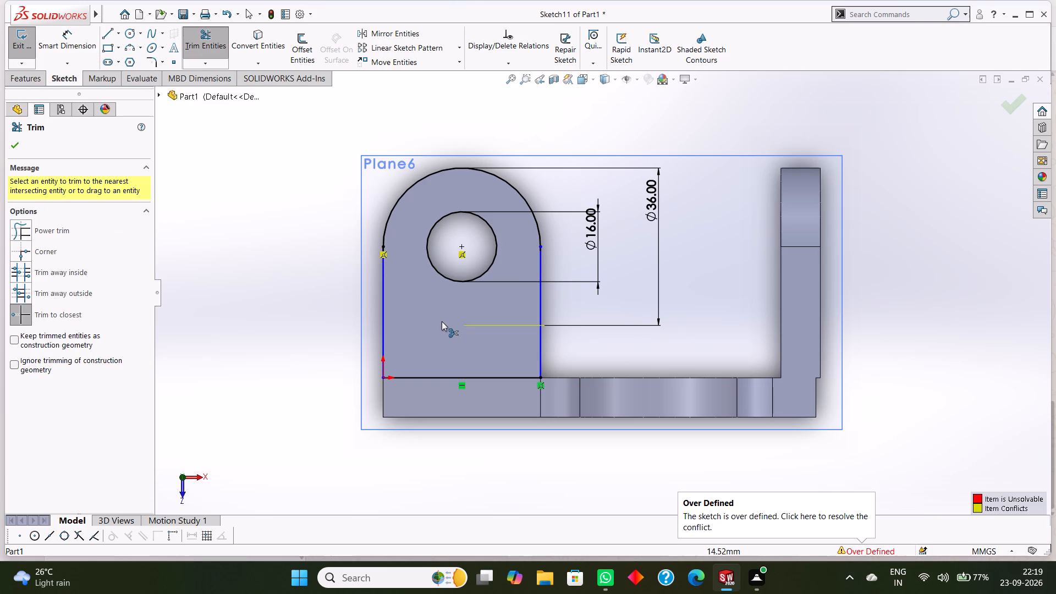
{"action": "left_click", "coordinate": [16, 145]}
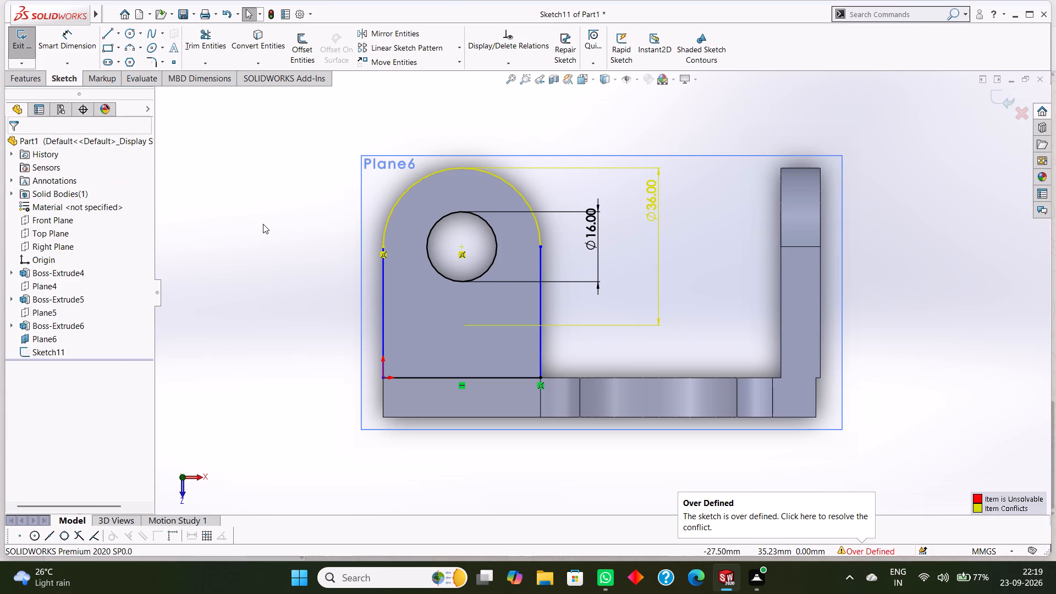
Delete the conflicting 36 mm diameter dimension from the lug profile's top arc.
{"action": "middle_click_drag", "start_coordinate": [266, 222], "coordinate": [304, 261]}
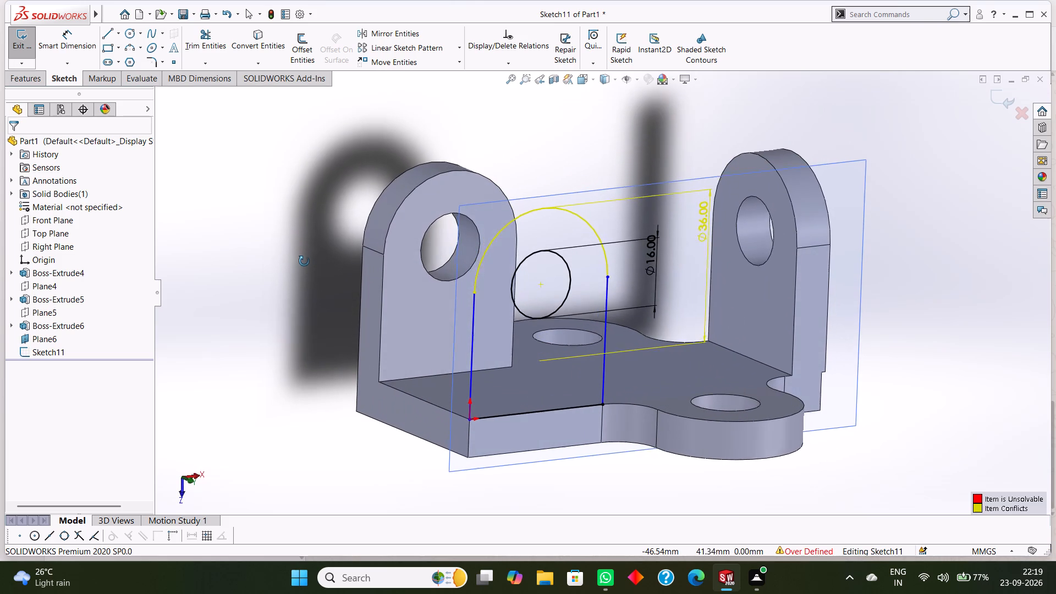
{"action": "middle_click_drag", "start_coordinate": [304, 261], "coordinate": [300, 262]}
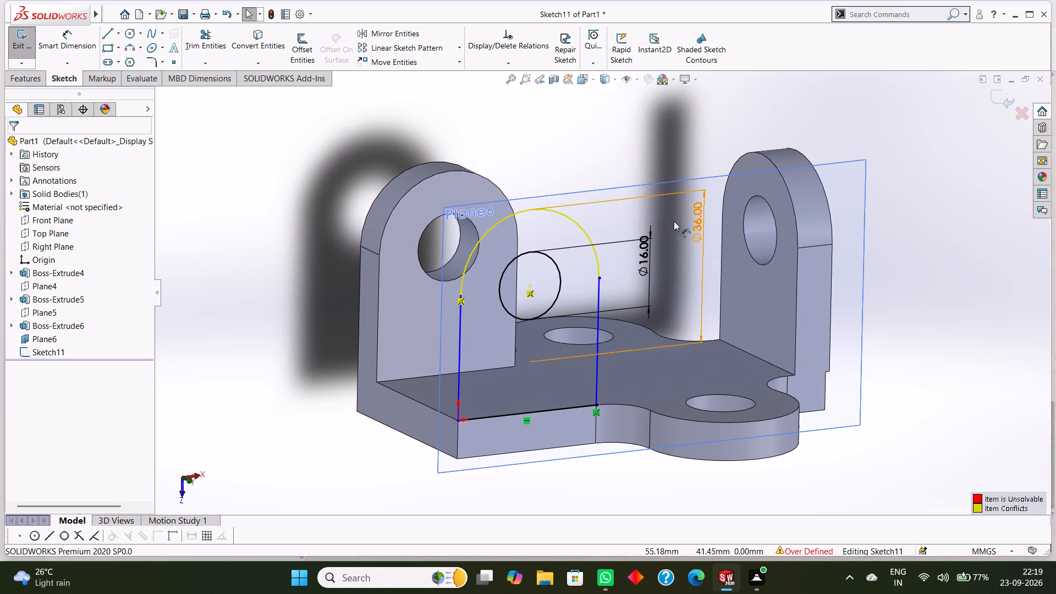
{"action": "right_click", "coordinate": [690, 222]}
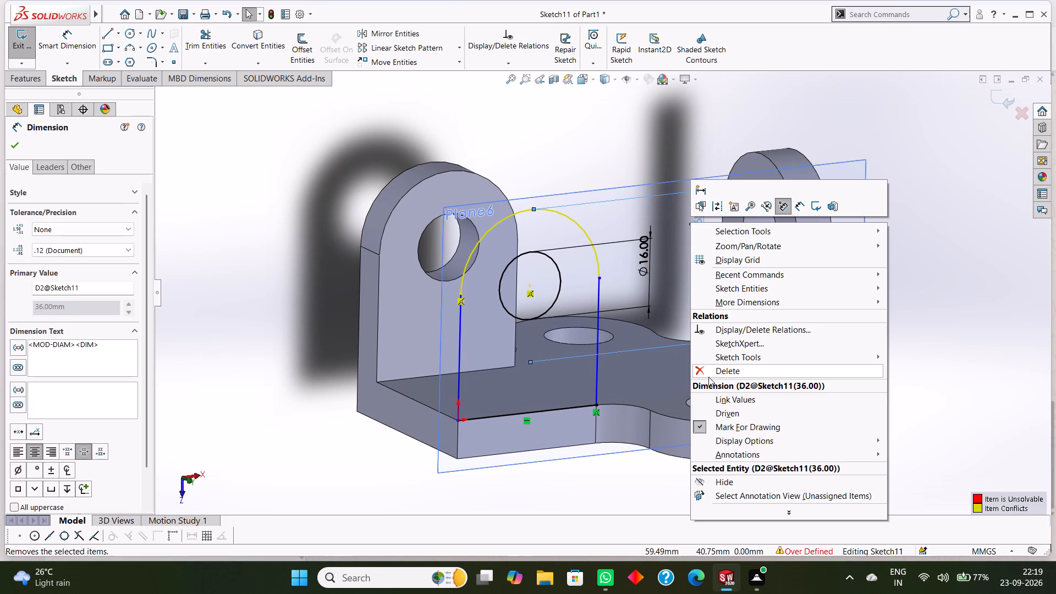
{"action": "left_click", "coordinate": [718, 372]}
Extrude the round-topped lug profile with its 16 mm hole 9 mm in the reversed direction, inward over the base plate, merging the result.
{"action": "scroll", "coordinate": [660, 312], "scroll_direction": "up", "scroll_amount": 1}
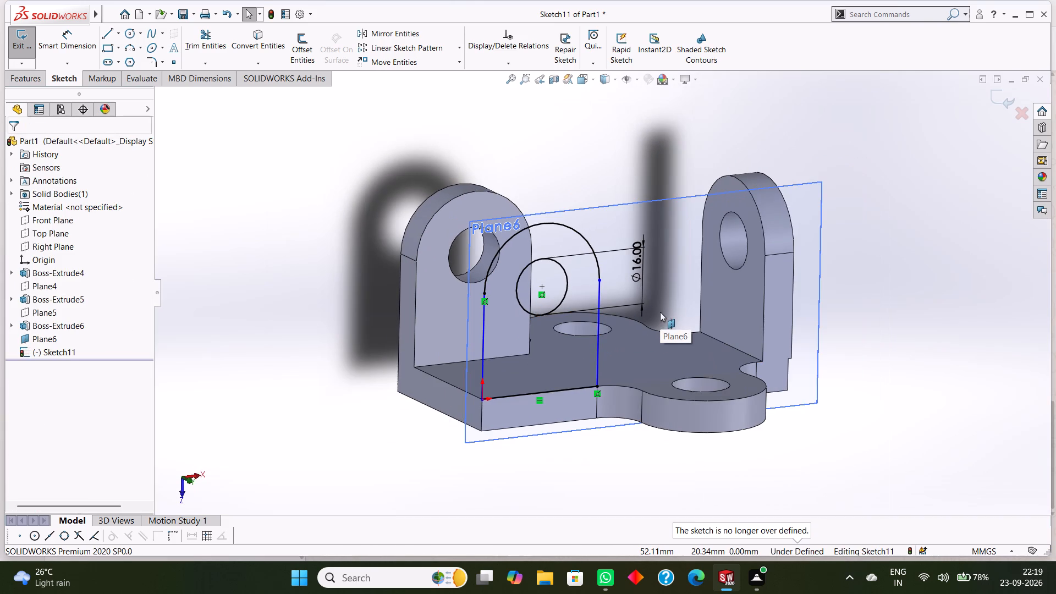
{"action": "scroll", "coordinate": [656, 315], "scroll_direction": "up", "scroll_amount": 1}
{"action": "middle_click_drag", "start_coordinate": [405, 399], "coordinate": [434, 412]}
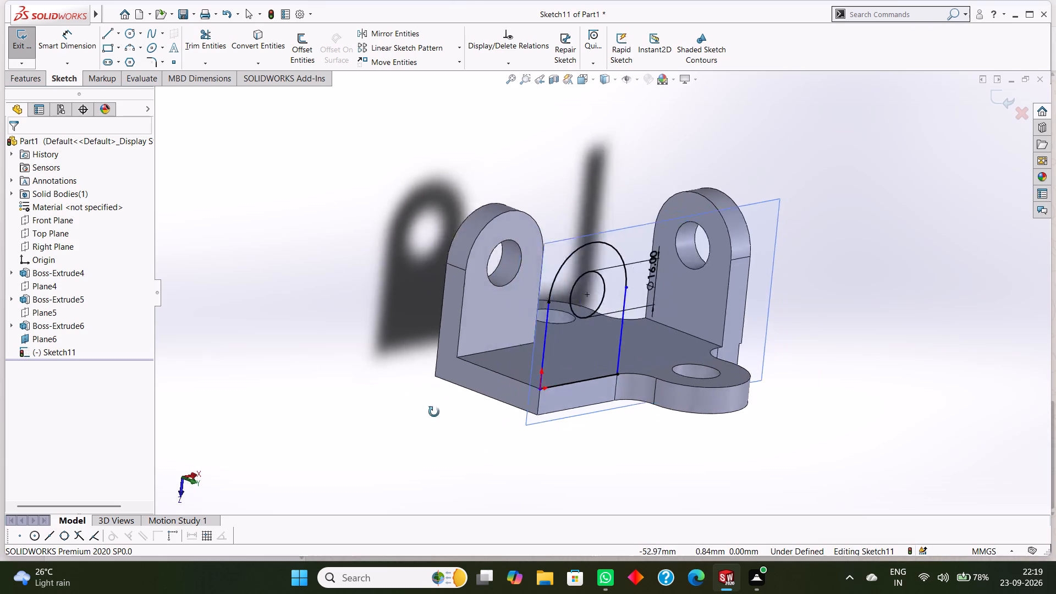
{"action": "middle_click_drag", "start_coordinate": [434, 412], "coordinate": [454, 428]}
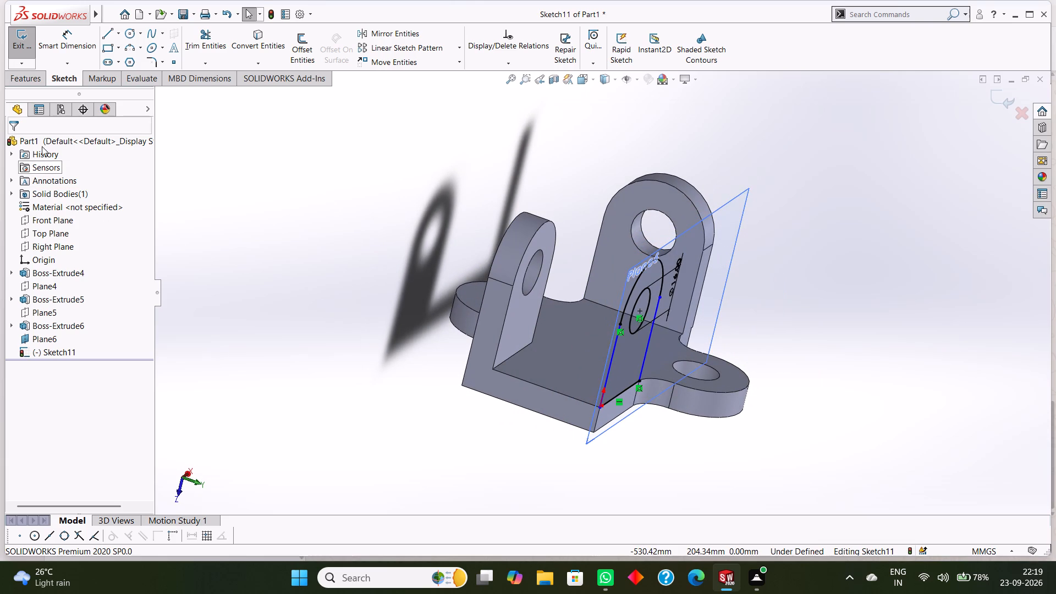
{"action": "left_click", "coordinate": [35, 84]}
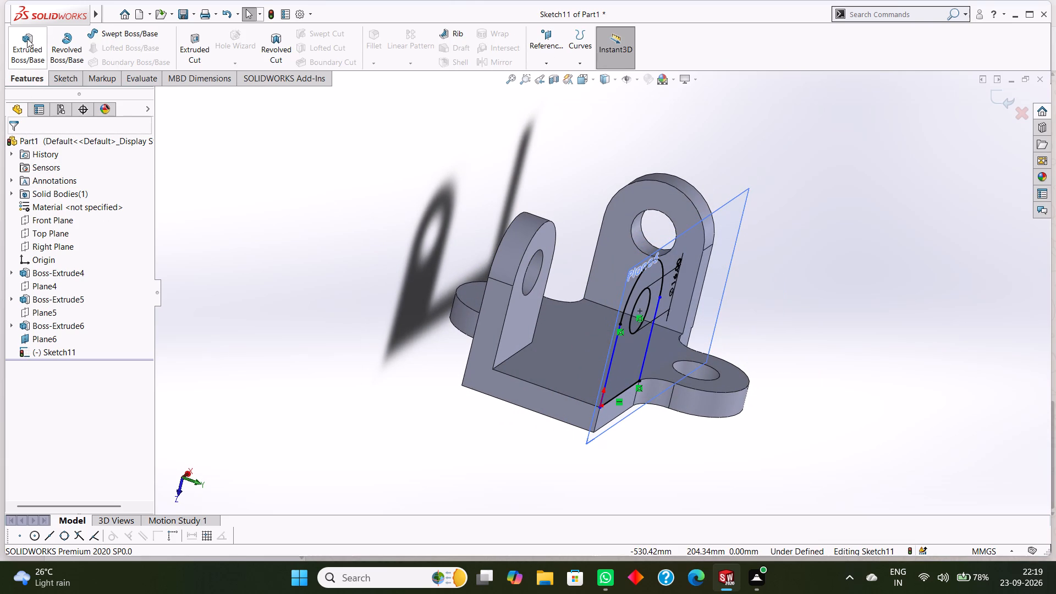
{"action": "left_click", "coordinate": [21, 46]}
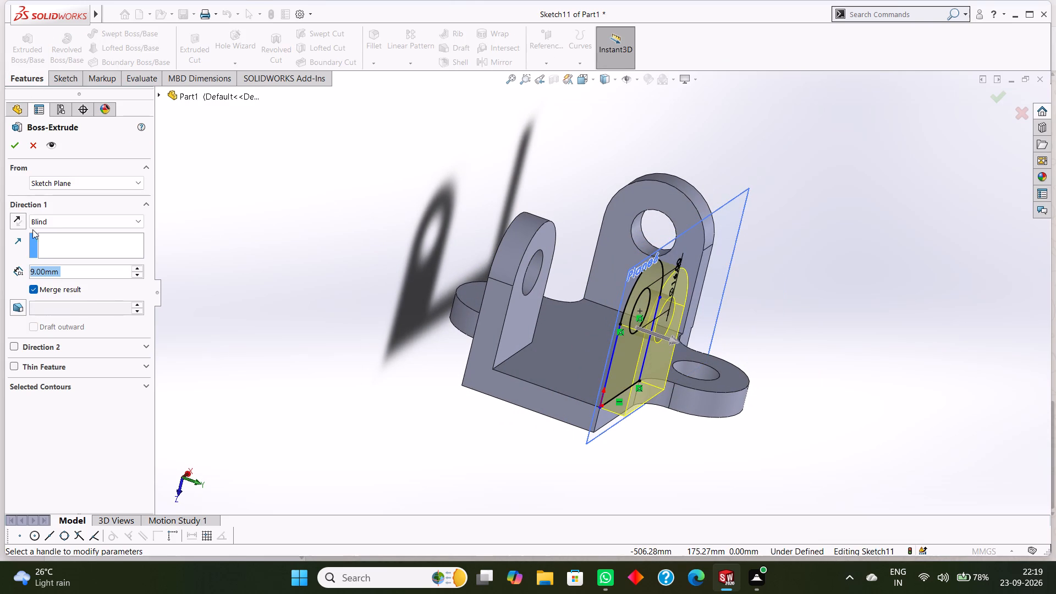
{"action": "left_click", "coordinate": [13, 224]}
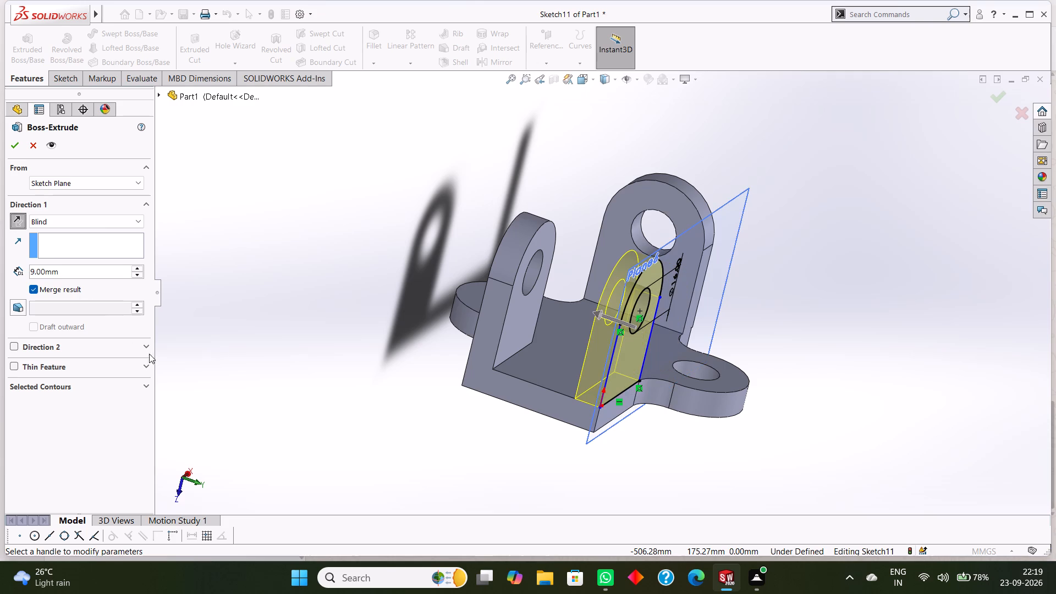
{"action": "left_click", "coordinate": [12, 151]}
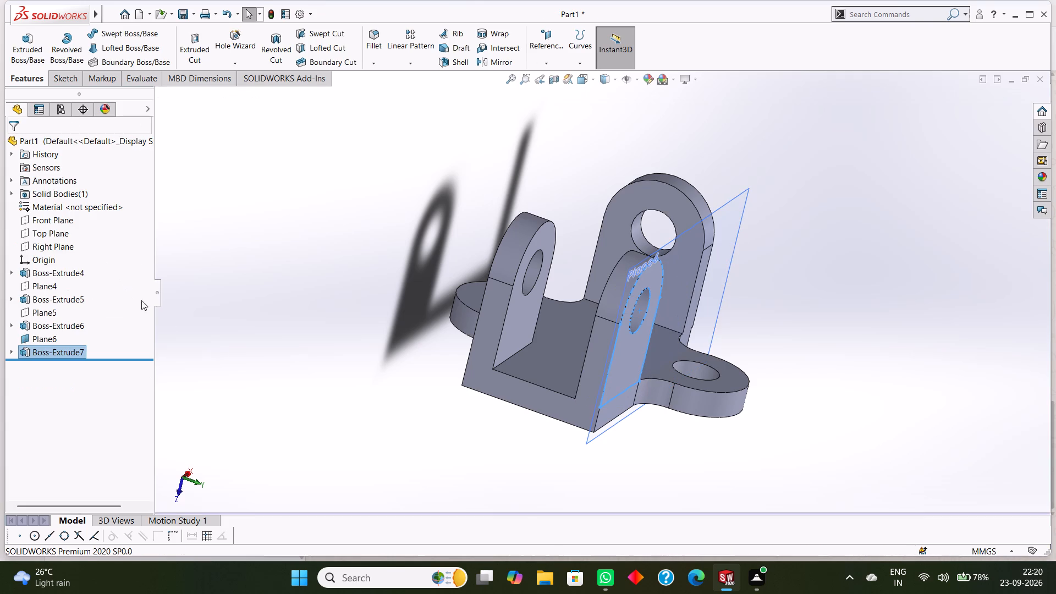
{"action": "left_click", "coordinate": [295, 373]}
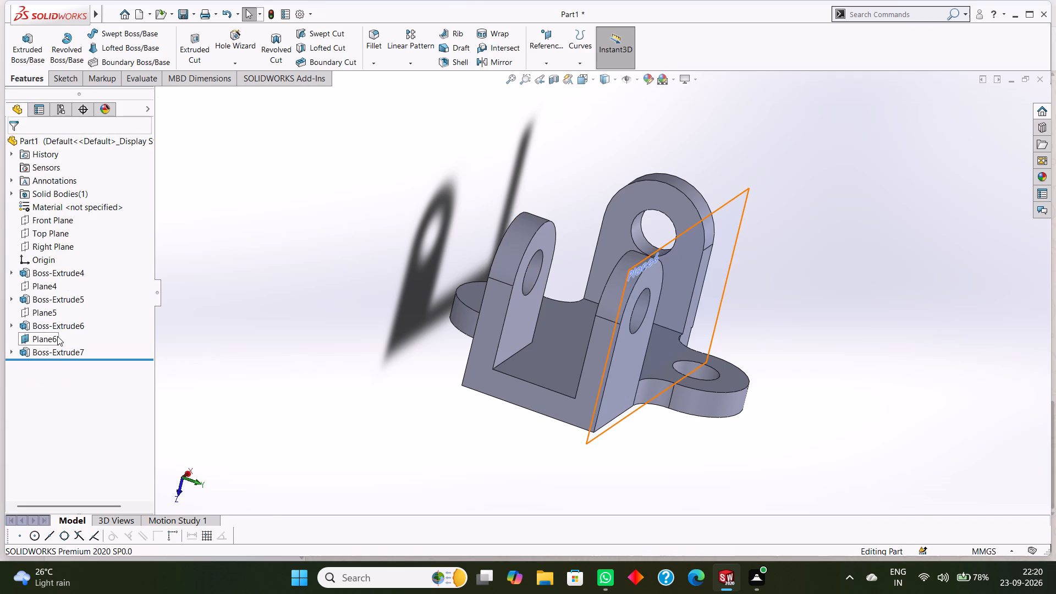
Hide the offset plane Plane6 used for the new lug's sketch.
{"action": "left_click", "coordinate": [53, 336]}
{"action": "left_click", "coordinate": [73, 324]}
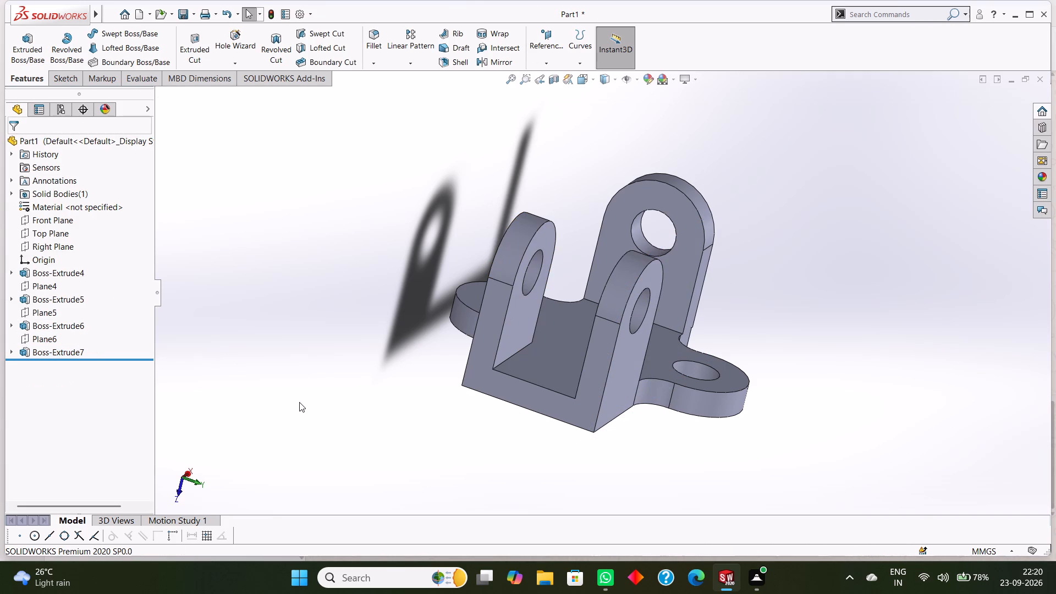
{"action": "left_click", "coordinate": [300, 403]}
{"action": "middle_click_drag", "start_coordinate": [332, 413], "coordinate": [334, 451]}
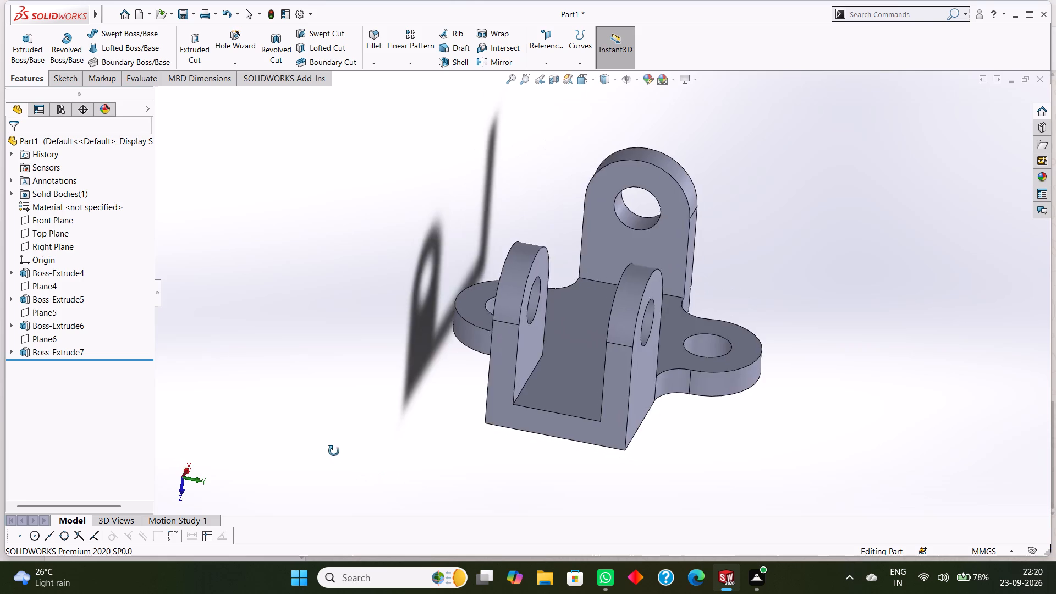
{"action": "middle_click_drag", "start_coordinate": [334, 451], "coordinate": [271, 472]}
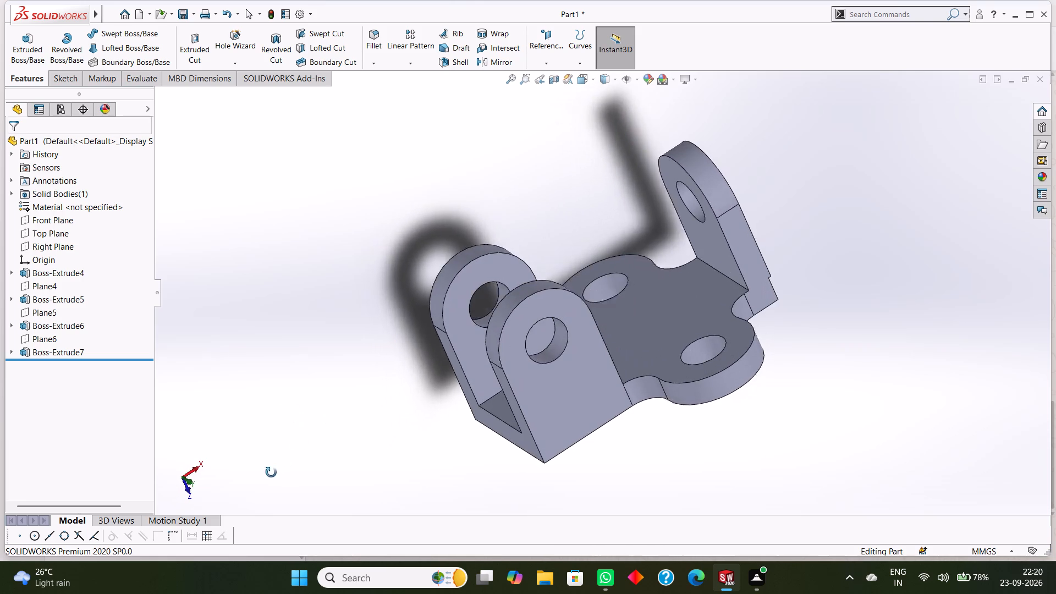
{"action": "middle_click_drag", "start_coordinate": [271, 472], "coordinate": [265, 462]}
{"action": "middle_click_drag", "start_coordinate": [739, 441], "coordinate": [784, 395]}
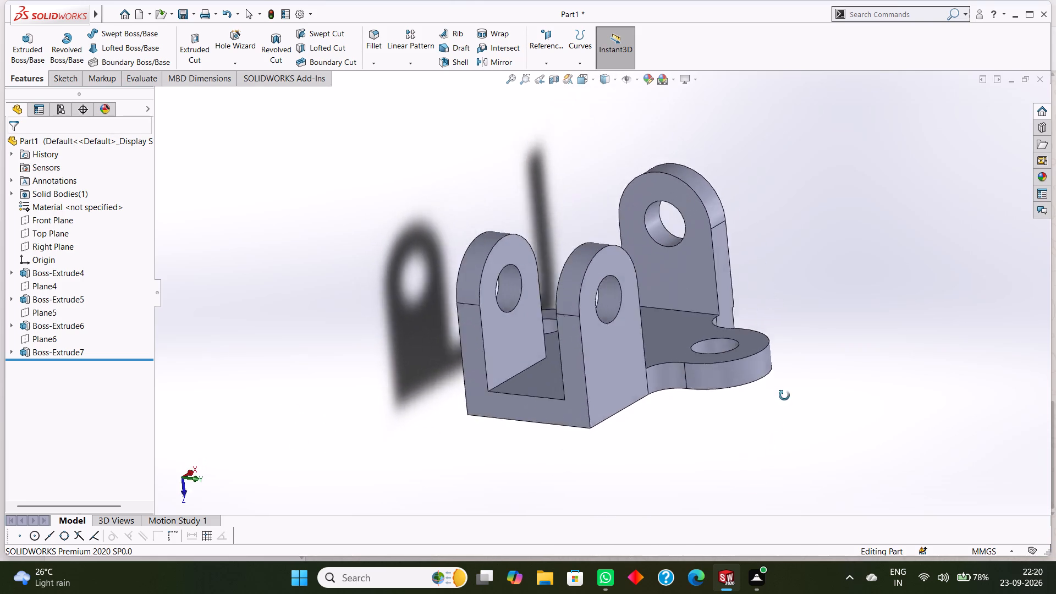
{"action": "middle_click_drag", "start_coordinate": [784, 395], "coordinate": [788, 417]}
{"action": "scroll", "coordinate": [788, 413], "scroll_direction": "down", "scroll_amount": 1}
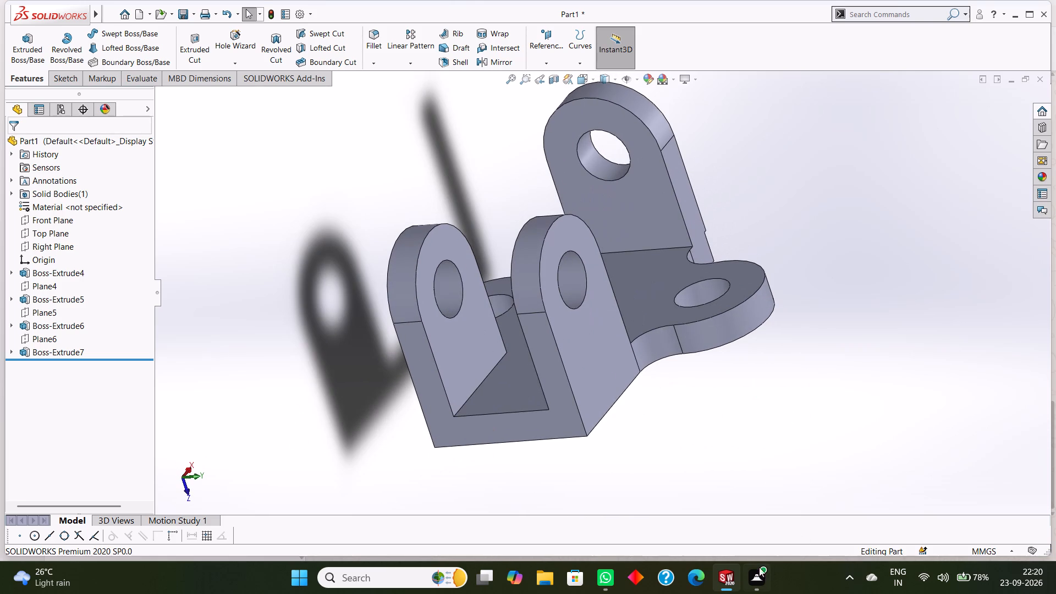
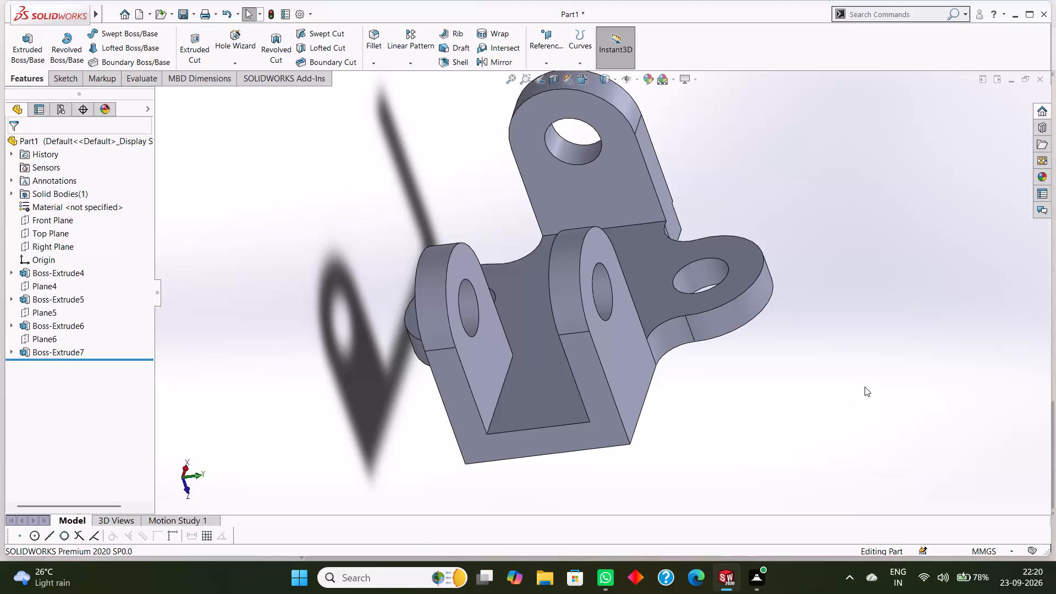
Examine the finished bracket from several sides, checking the base plate, fork lugs, rear lug and side ears.
{"action": "middle_click_drag", "start_coordinate": [866, 386], "coordinate": [886, 389]}
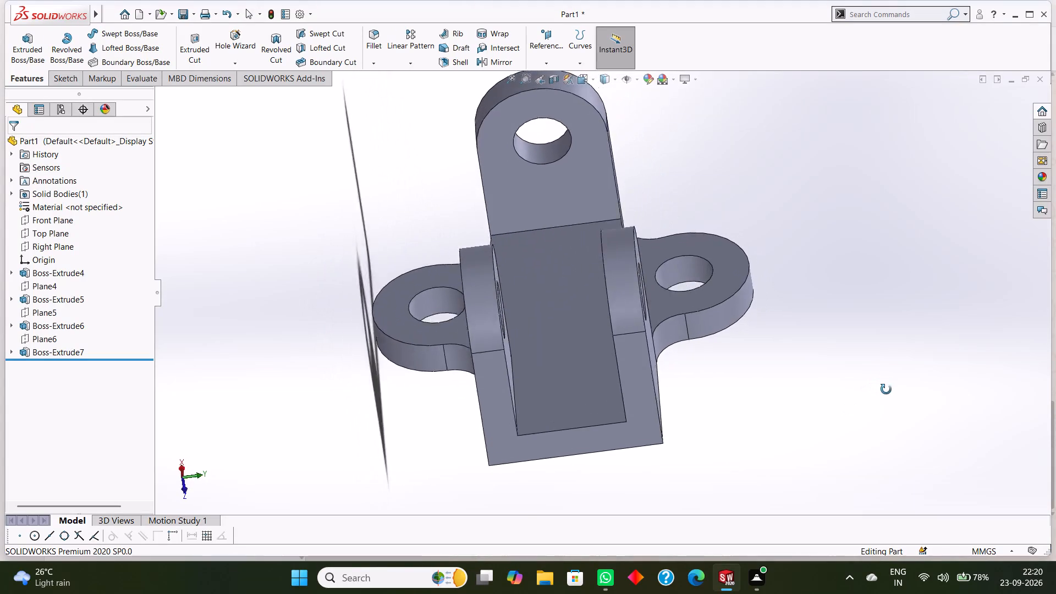
{"action": "middle_click_drag", "start_coordinate": [886, 389], "coordinate": [887, 326]}
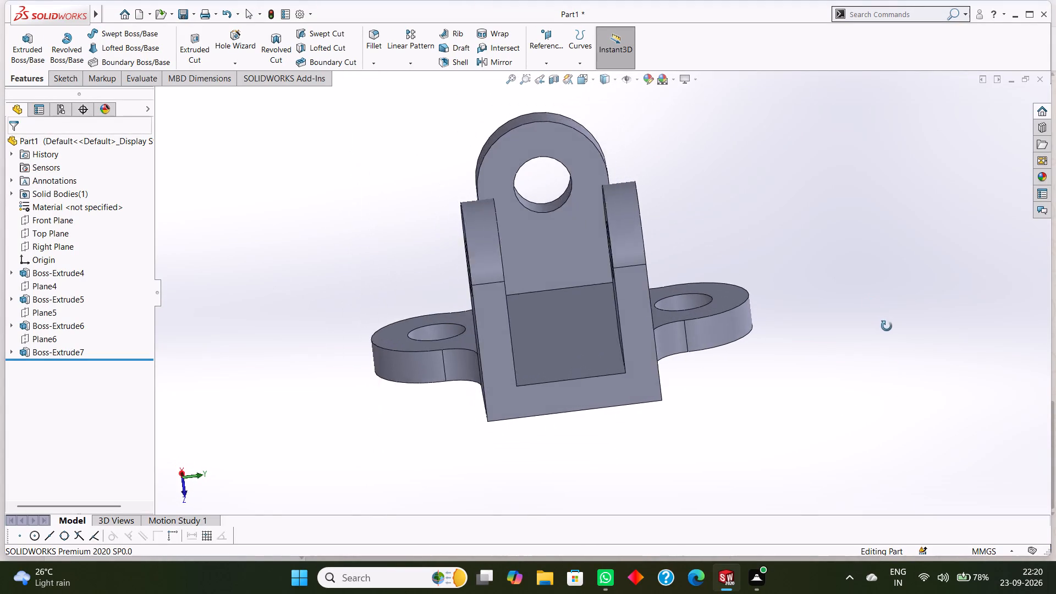
{"action": "middle_click_drag", "start_coordinate": [887, 326], "coordinate": [889, 343]}
{"action": "scroll", "coordinate": [760, 392], "scroll_direction": "down", "scroll_amount": 1}
{"action": "scroll", "coordinate": [752, 389], "scroll_direction": "up", "scroll_amount": 2}
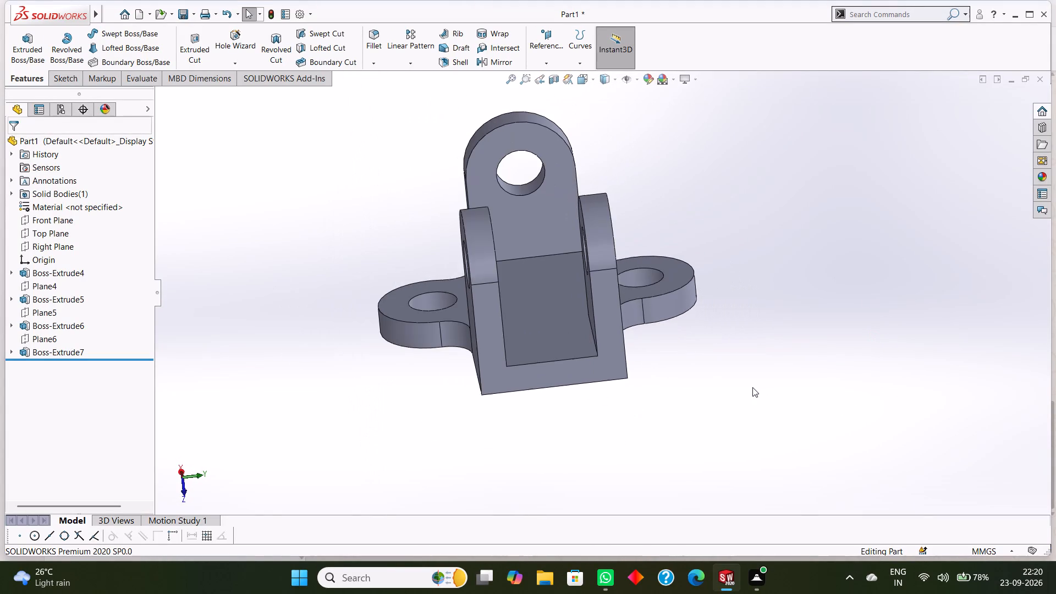
{"action": "middle_click_drag", "start_coordinate": [752, 386], "coordinate": [730, 397]}
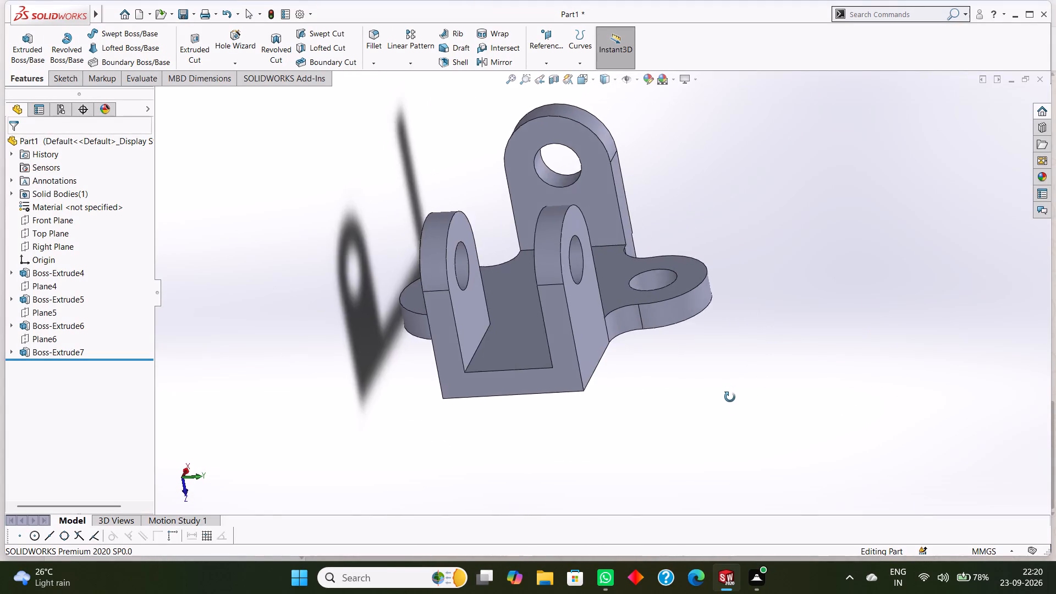
{"action": "middle_click_drag", "start_coordinate": [730, 397], "coordinate": [738, 382]}
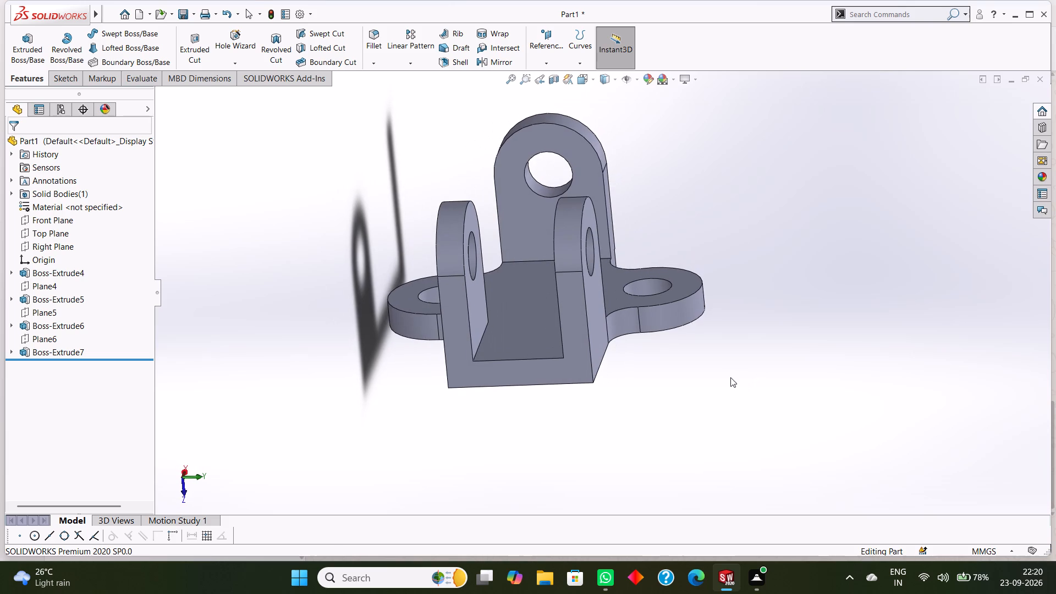
{"action": "scroll", "coordinate": [717, 372], "scroll_direction": "down", "scroll_amount": 2}
{"action": "scroll", "coordinate": [716, 369], "scroll_direction": "up", "scroll_amount": 2}
{"action": "middle_click_drag", "start_coordinate": [724, 365], "coordinate": [729, 383]}
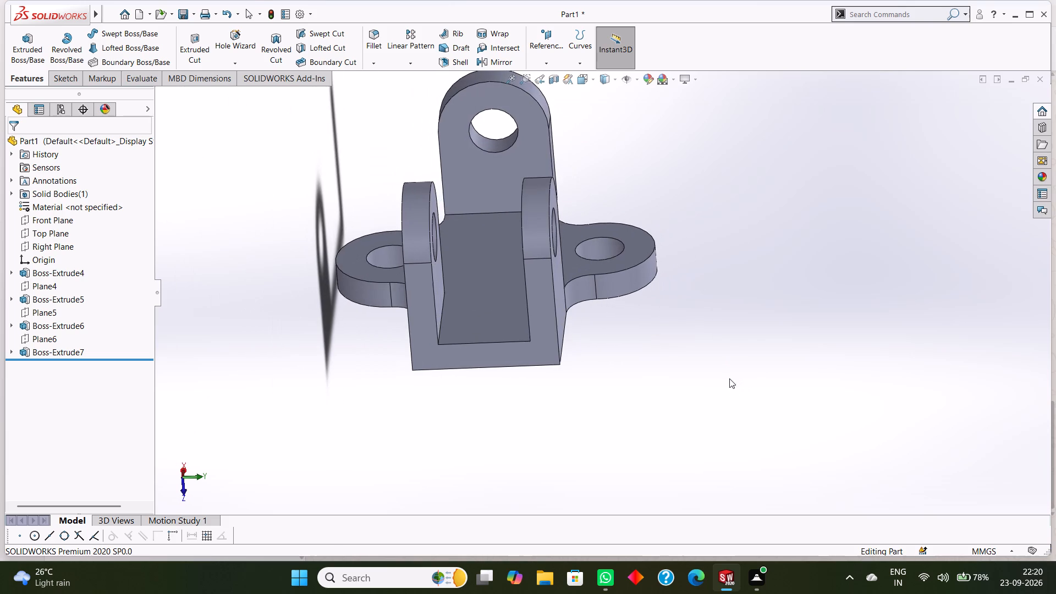
{"action": "scroll", "coordinate": [727, 366], "scroll_direction": "up", "scroll_amount": 2}
{"action": "middle_click_drag", "start_coordinate": [719, 369], "coordinate": [710, 353]}
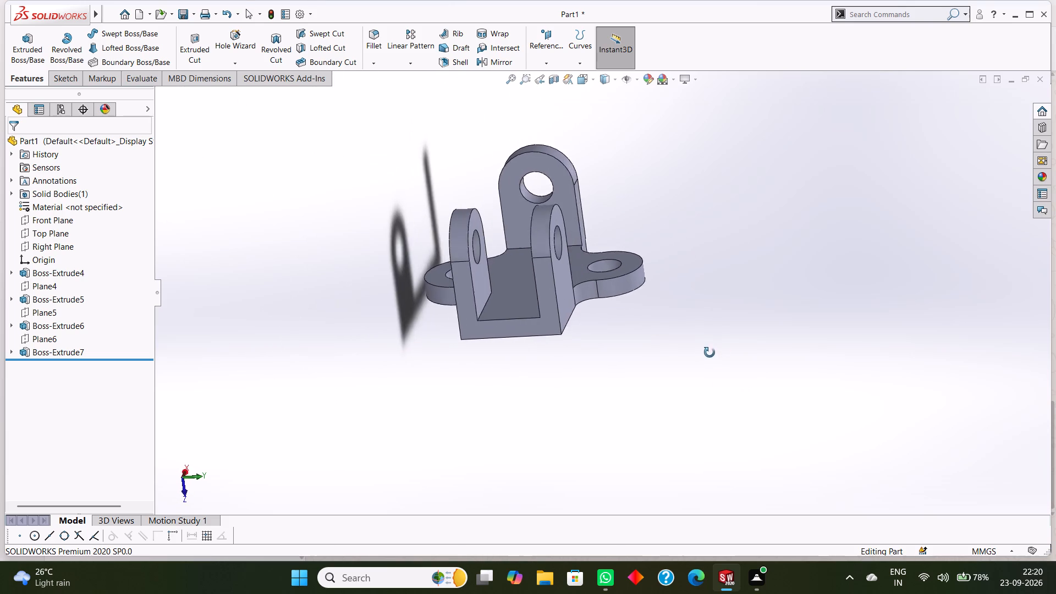
{"action": "middle_click_drag", "start_coordinate": [710, 353], "coordinate": [719, 361]}
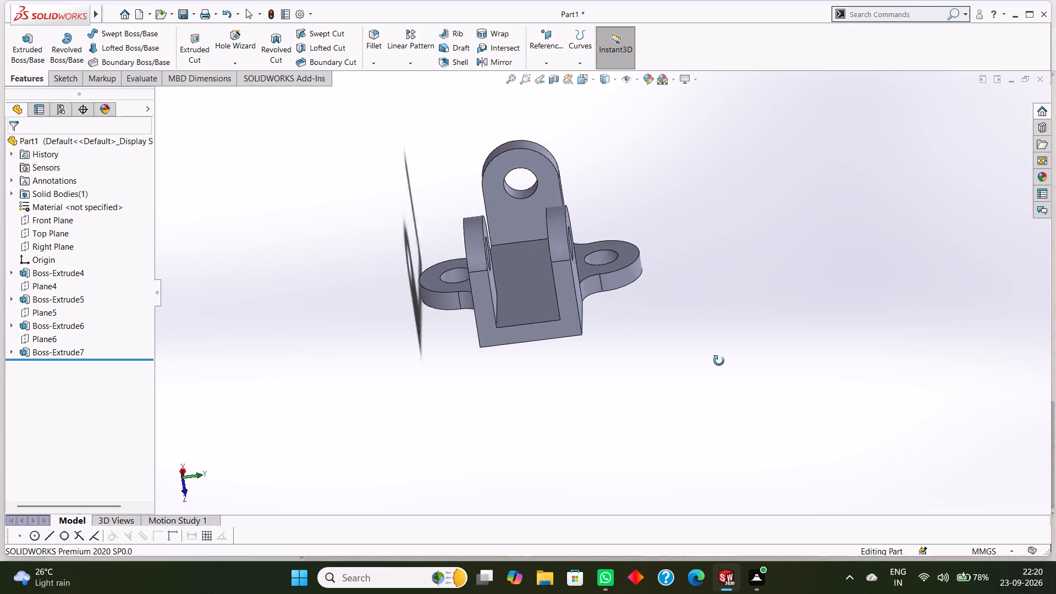
{"action": "middle_click_drag", "start_coordinate": [719, 361], "coordinate": [732, 342]}
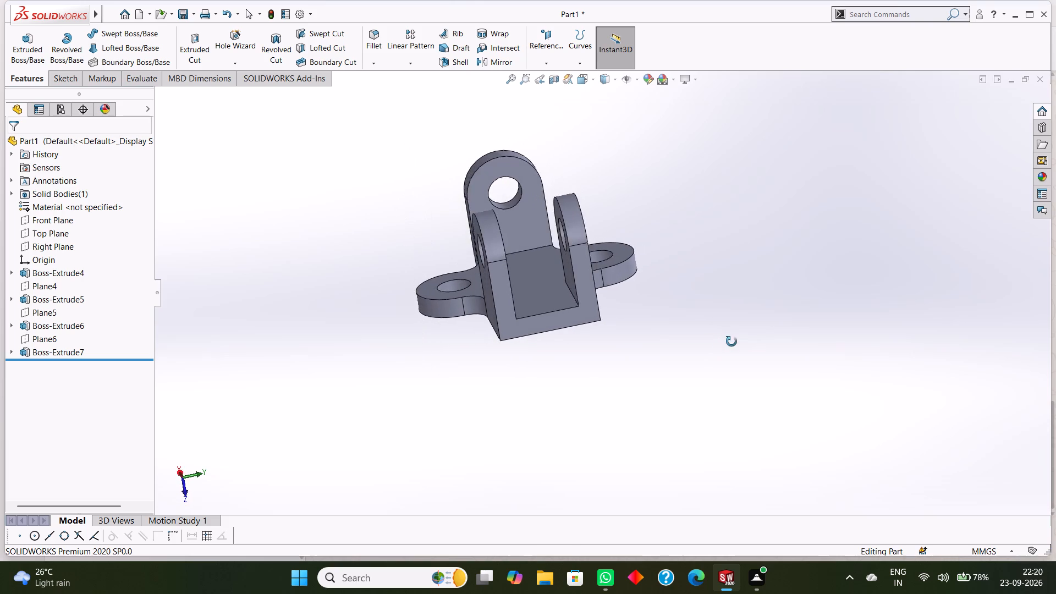
{"action": "middle_click_drag", "start_coordinate": [732, 342], "coordinate": [726, 346]}
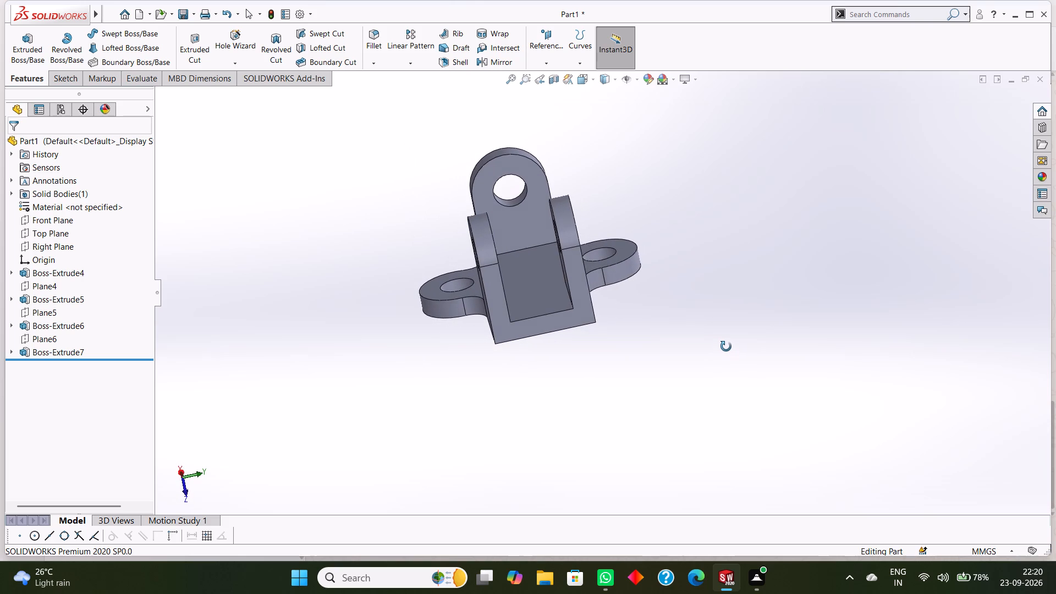
{"action": "middle_click_drag", "start_coordinate": [726, 346], "coordinate": [741, 349]}
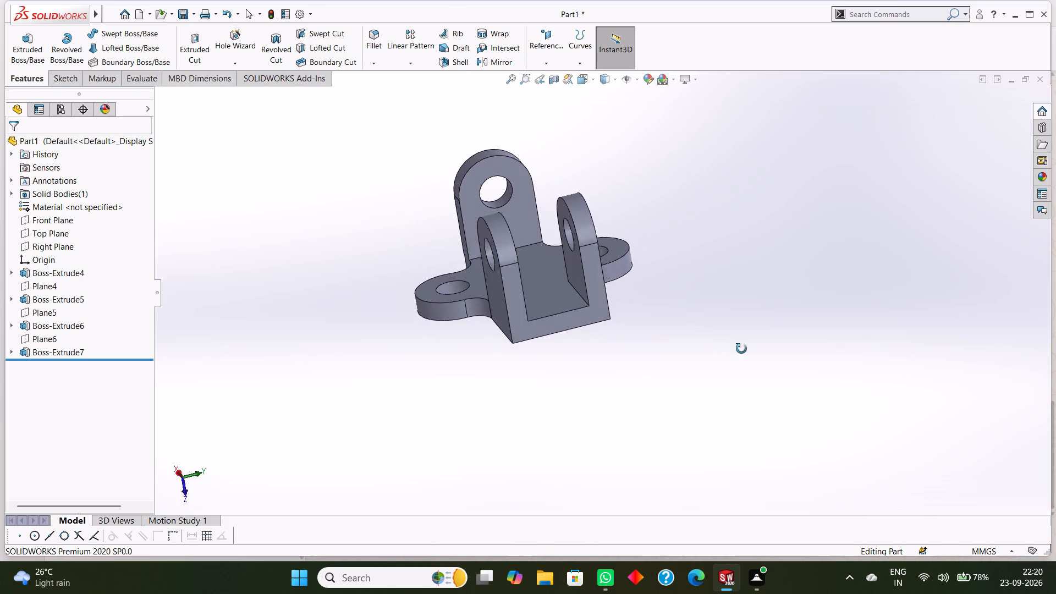
{"action": "middle_click_drag", "start_coordinate": [741, 349], "coordinate": [735, 360]}
{"action": "scroll", "coordinate": [735, 360], "scroll_direction": "up", "scroll_amount": 3}
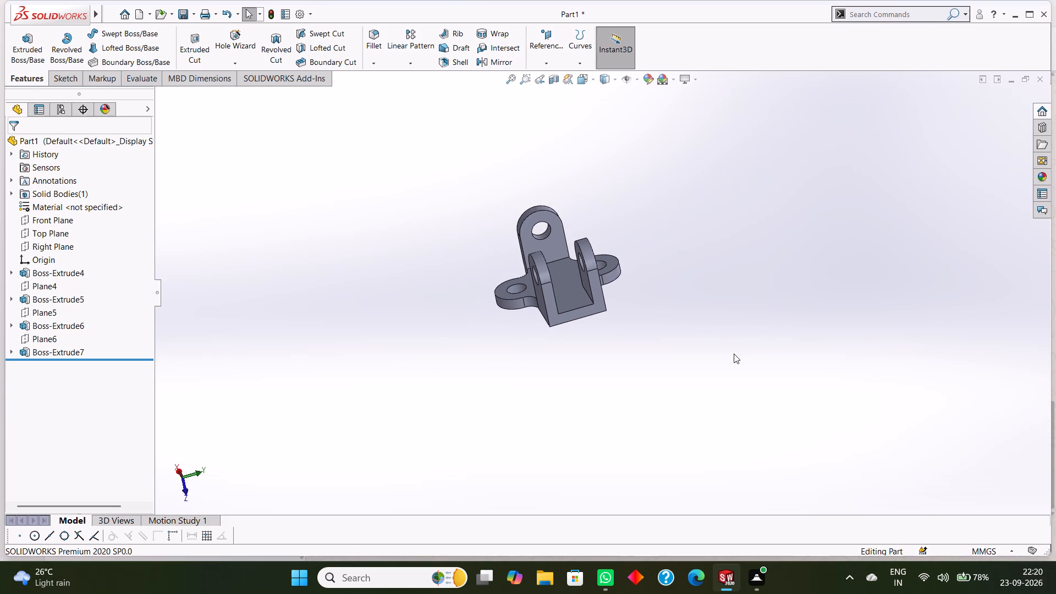
{"action": "middle_click_drag", "start_coordinate": [734, 354], "coordinate": [726, 362]}
{"action": "scroll", "coordinate": [726, 351], "scroll_direction": "up", "scroll_amount": 2}
{"action": "middle_click_drag", "start_coordinate": [729, 350], "coordinate": [752, 330]}
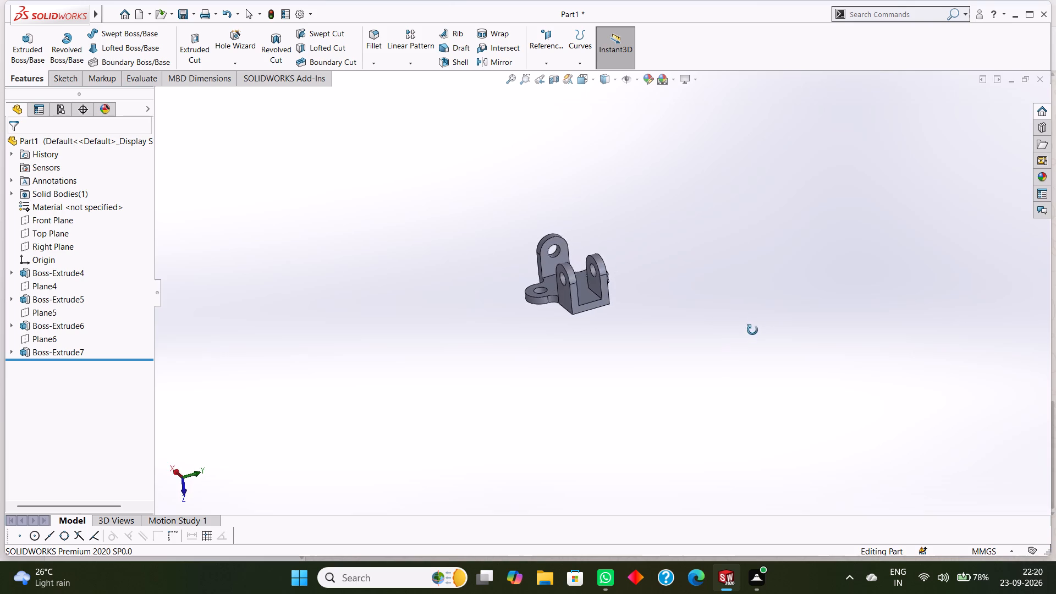
{"action": "middle_click_drag", "start_coordinate": [752, 330], "coordinate": [820, 302]}
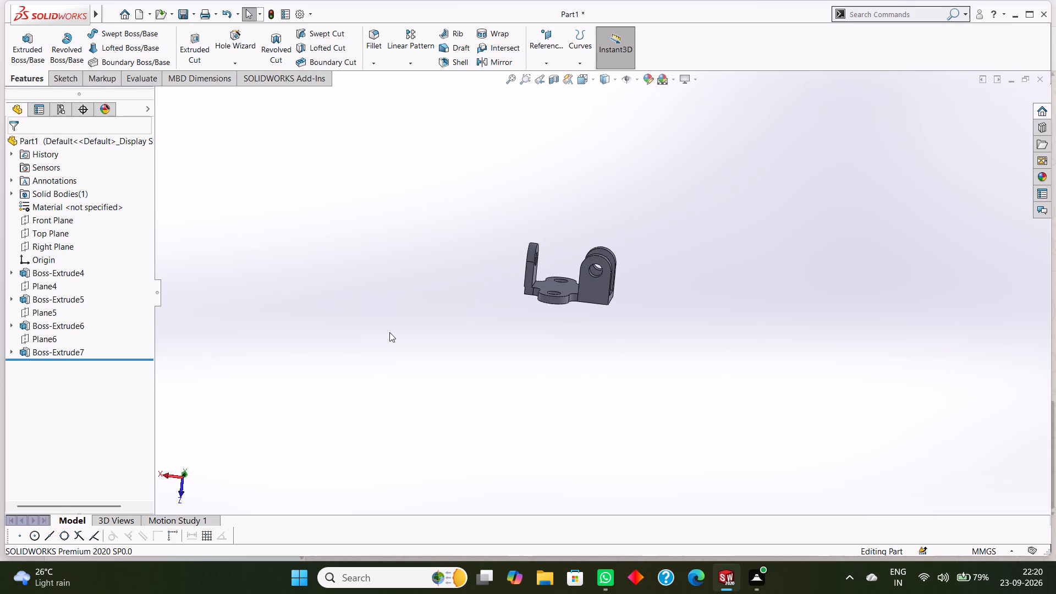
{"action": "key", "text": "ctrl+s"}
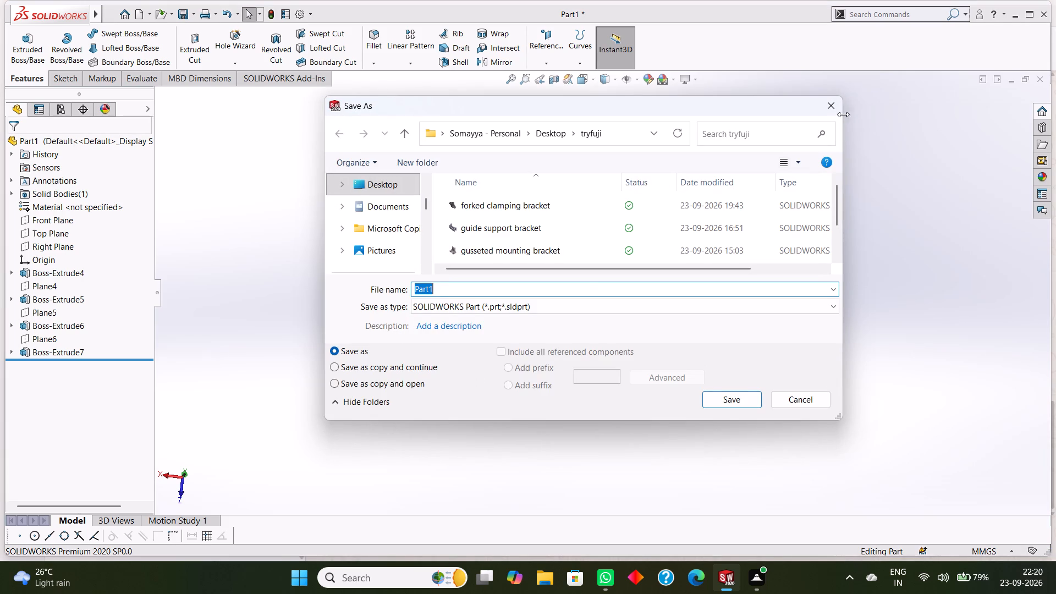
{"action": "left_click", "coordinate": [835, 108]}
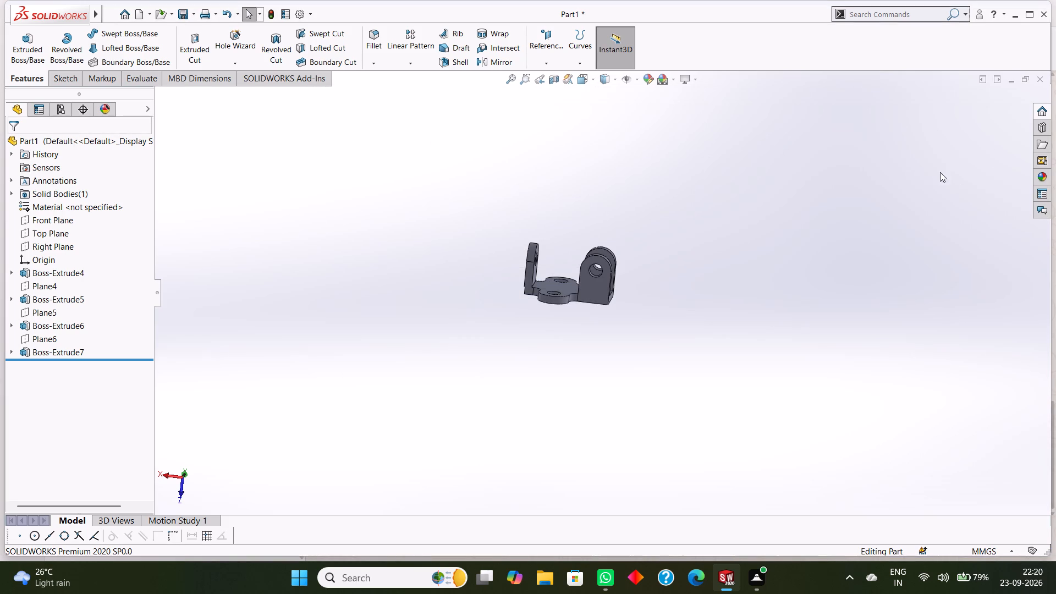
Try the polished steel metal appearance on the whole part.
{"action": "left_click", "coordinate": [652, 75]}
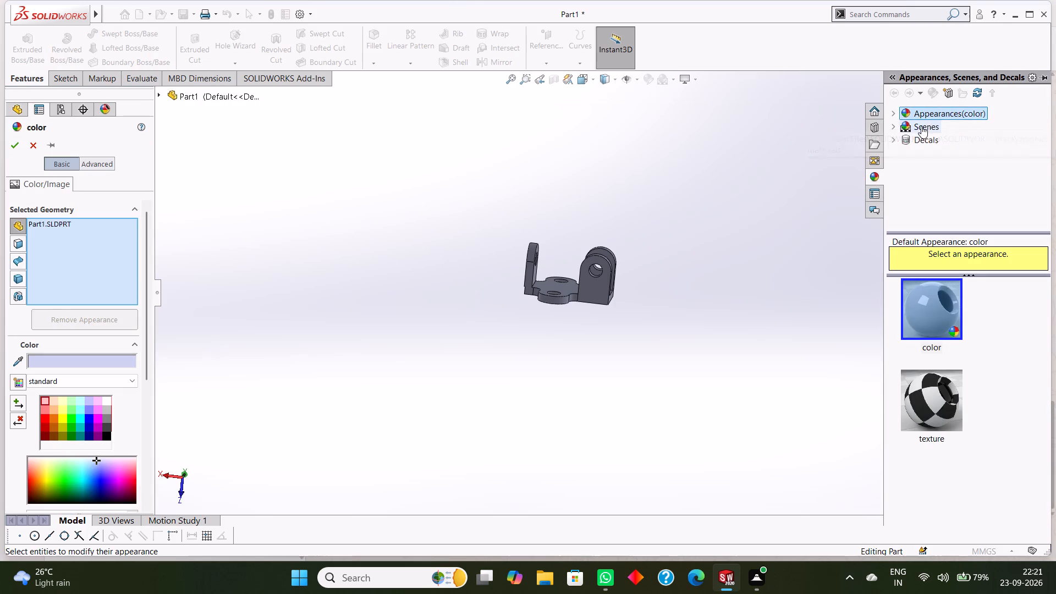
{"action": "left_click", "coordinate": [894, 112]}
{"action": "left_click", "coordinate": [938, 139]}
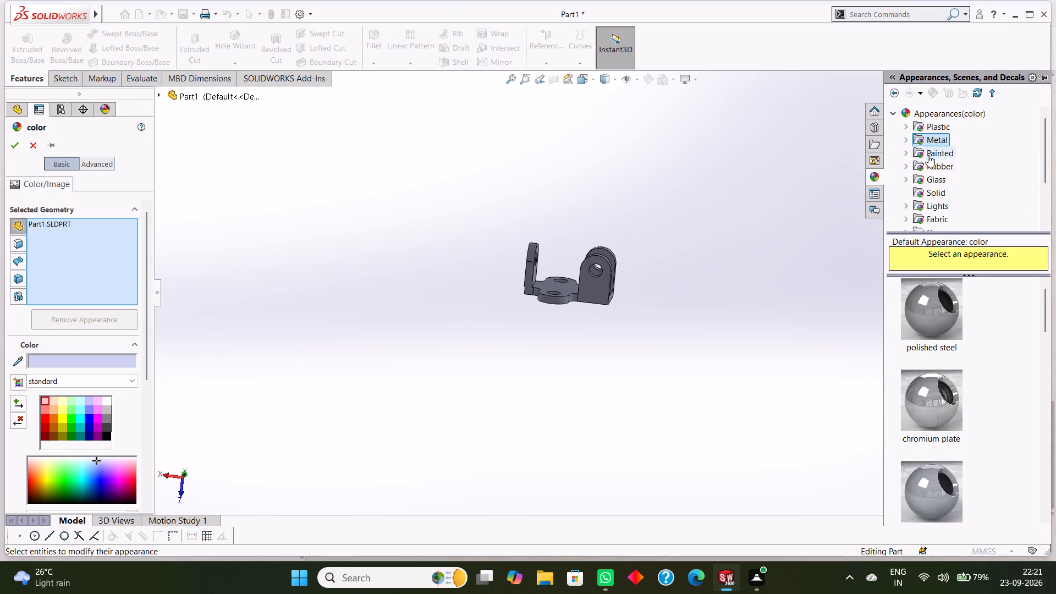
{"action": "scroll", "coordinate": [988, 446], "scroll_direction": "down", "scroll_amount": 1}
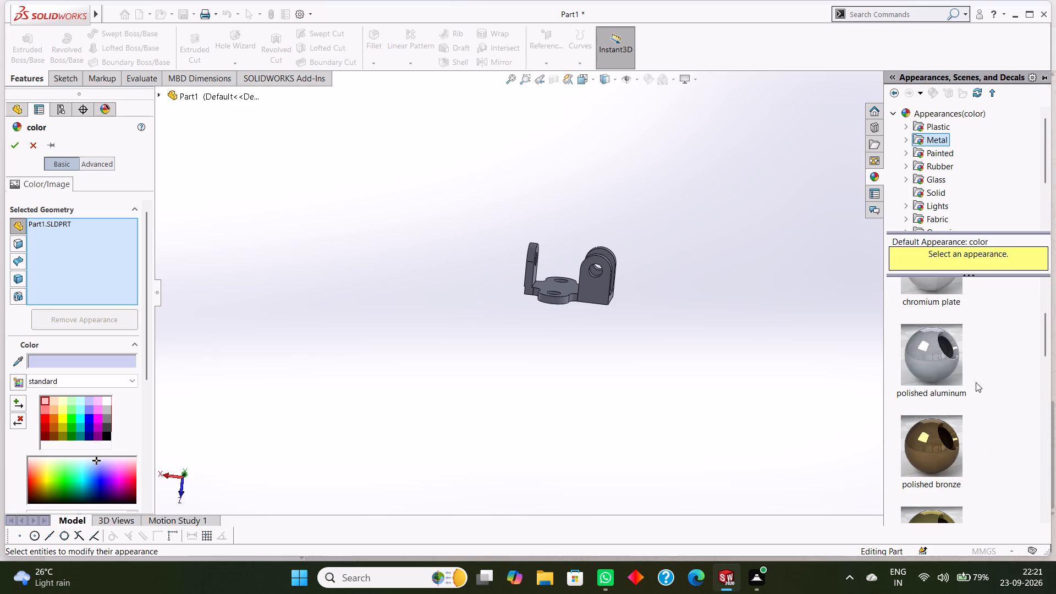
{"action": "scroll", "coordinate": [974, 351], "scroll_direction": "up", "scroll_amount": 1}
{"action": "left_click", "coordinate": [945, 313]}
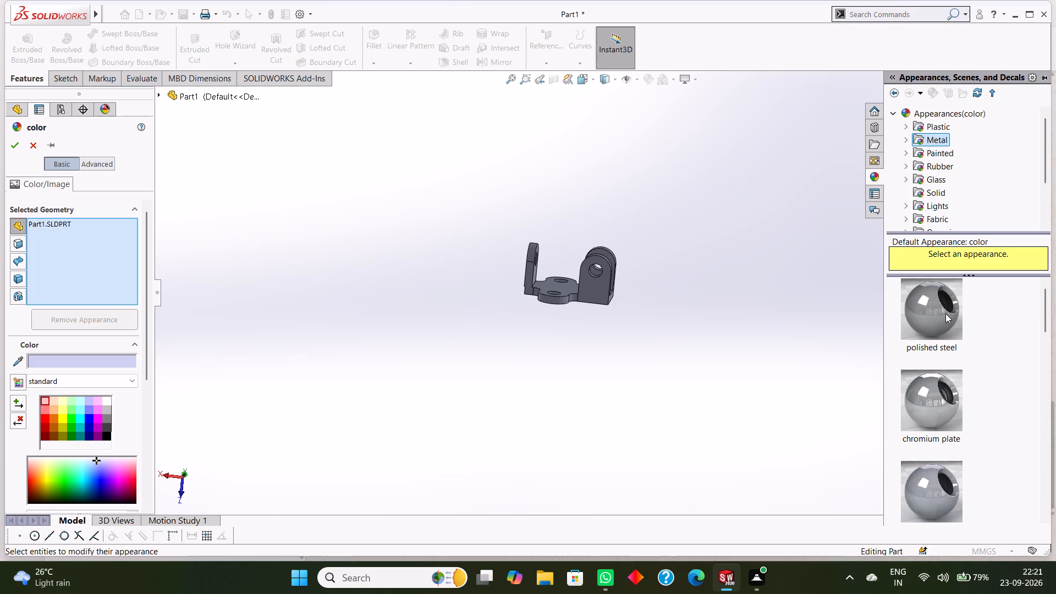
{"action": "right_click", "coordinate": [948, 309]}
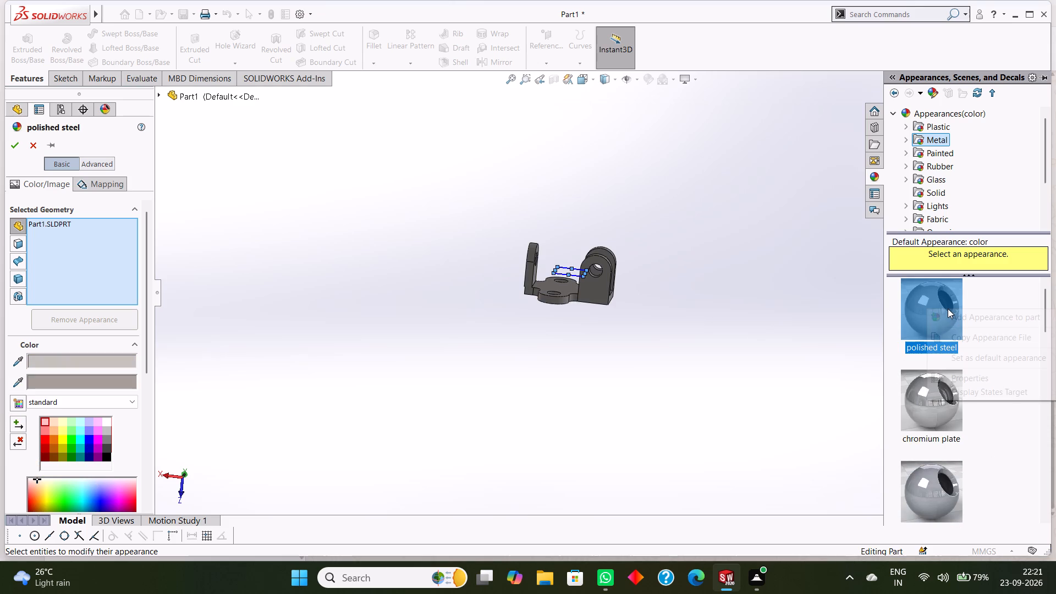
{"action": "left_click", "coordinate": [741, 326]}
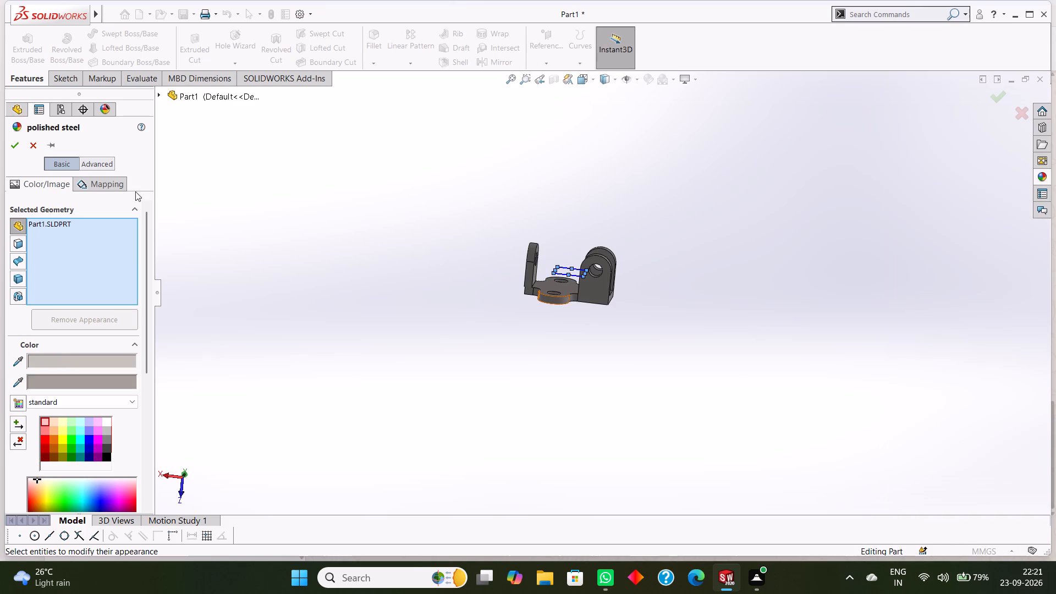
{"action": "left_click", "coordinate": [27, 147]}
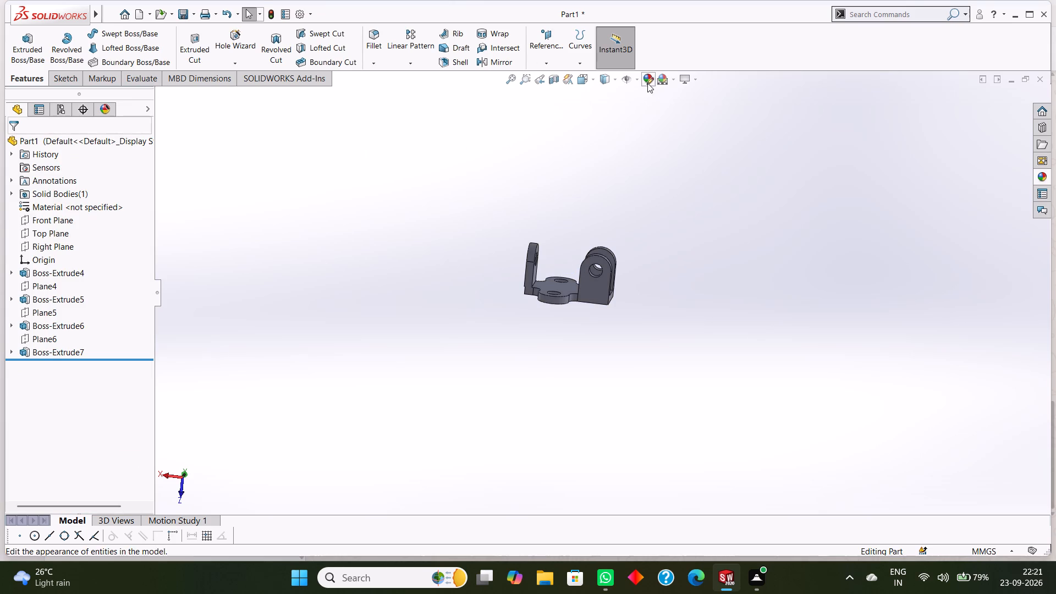
Apply the chromium plate metal appearance to the whole part.
{"action": "left_click", "coordinate": [647, 82]}
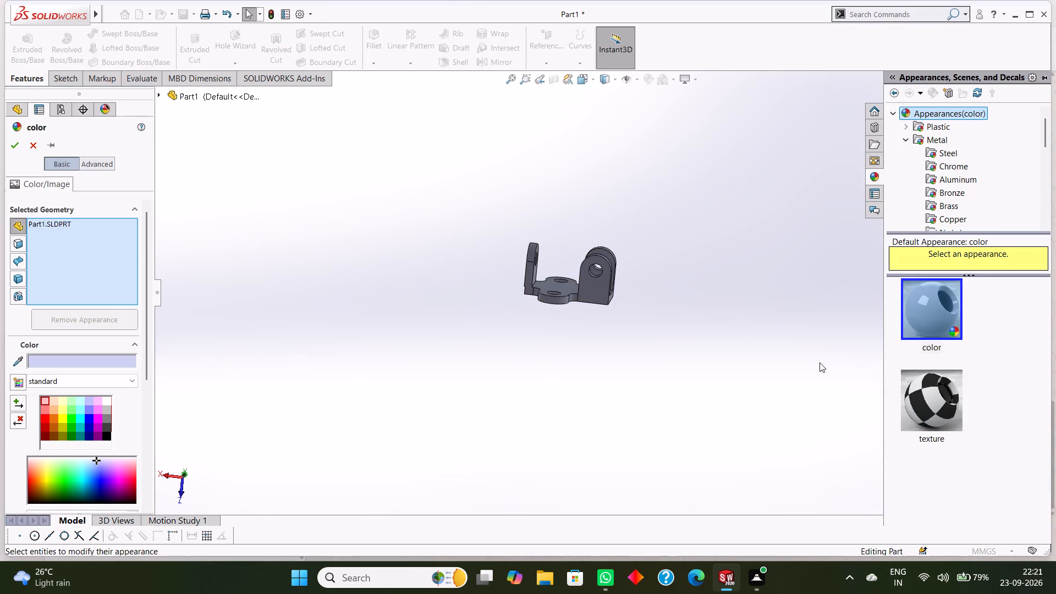
{"action": "left_click", "coordinate": [939, 136]}
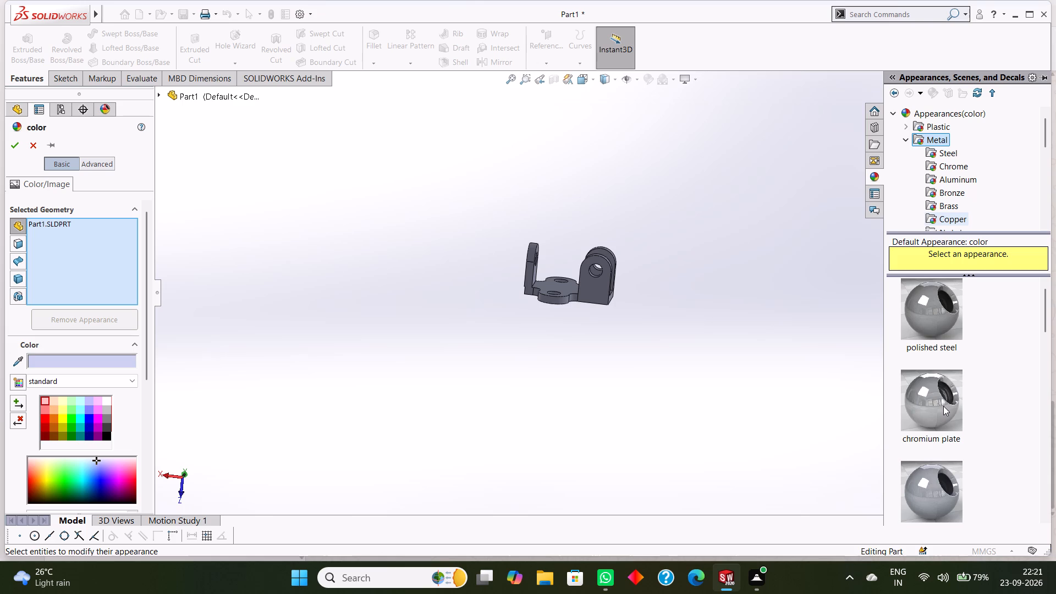
{"action": "right_click_drag", "start_coordinate": [944, 408], "coordinate": [690, 327]}
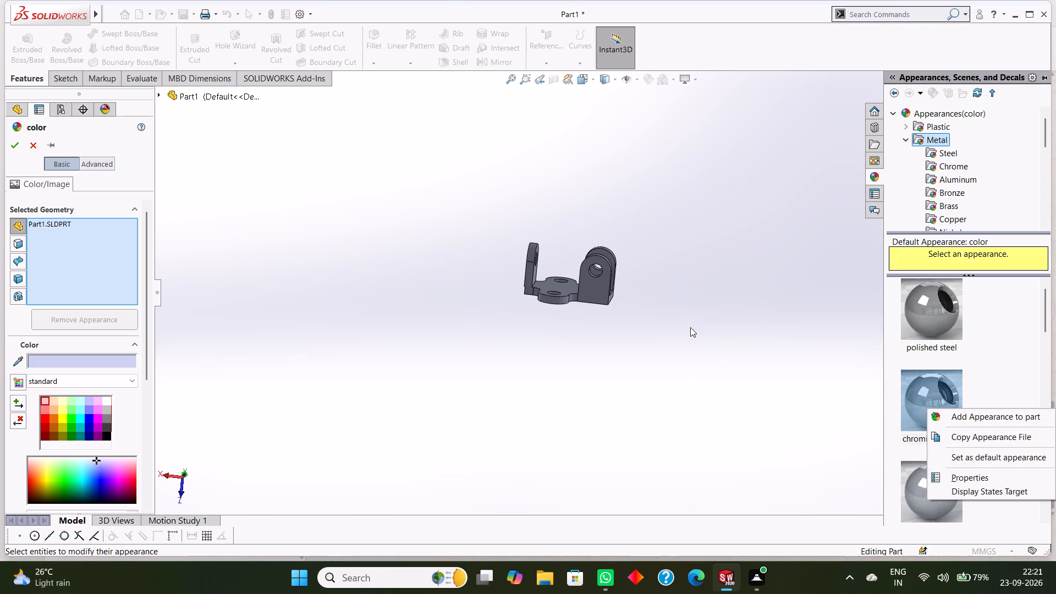
{"action": "right_click_drag", "start_coordinate": [690, 327], "coordinate": [812, 389]}
{"action": "left_click_drag", "start_coordinate": [937, 388], "coordinate": [887, 388]}
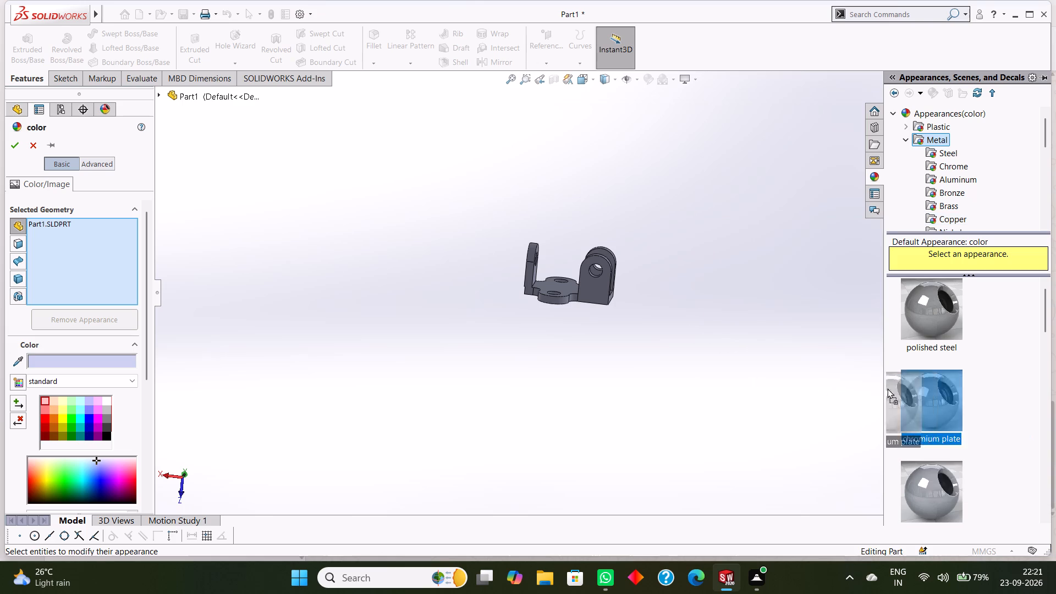
{"action": "left_click_drag", "start_coordinate": [887, 388], "coordinate": [586, 285]}
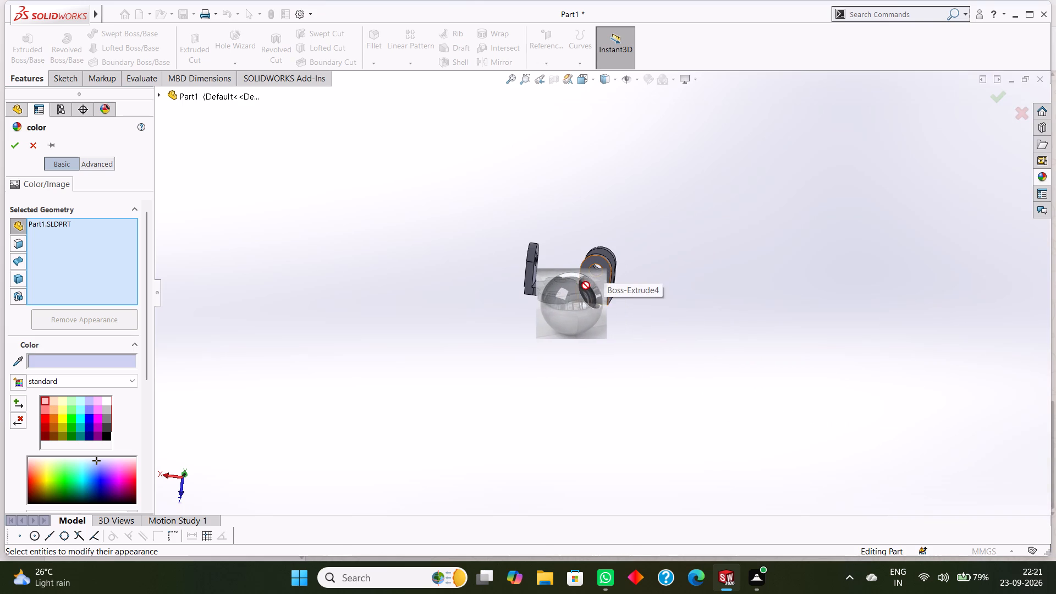
{"action": "left_click_drag", "start_coordinate": [586, 285], "coordinate": [604, 279]}
{"action": "scroll", "coordinate": [603, 280], "scroll_direction": "down", "scroll_amount": 1}
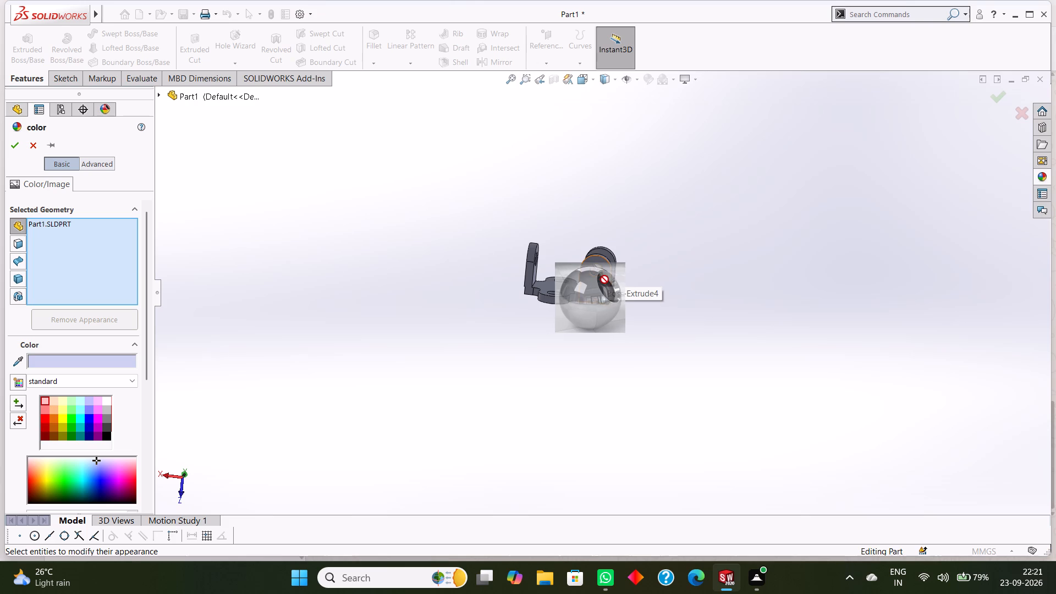
{"action": "left_click_drag", "start_coordinate": [604, 279], "coordinate": [590, 280]}
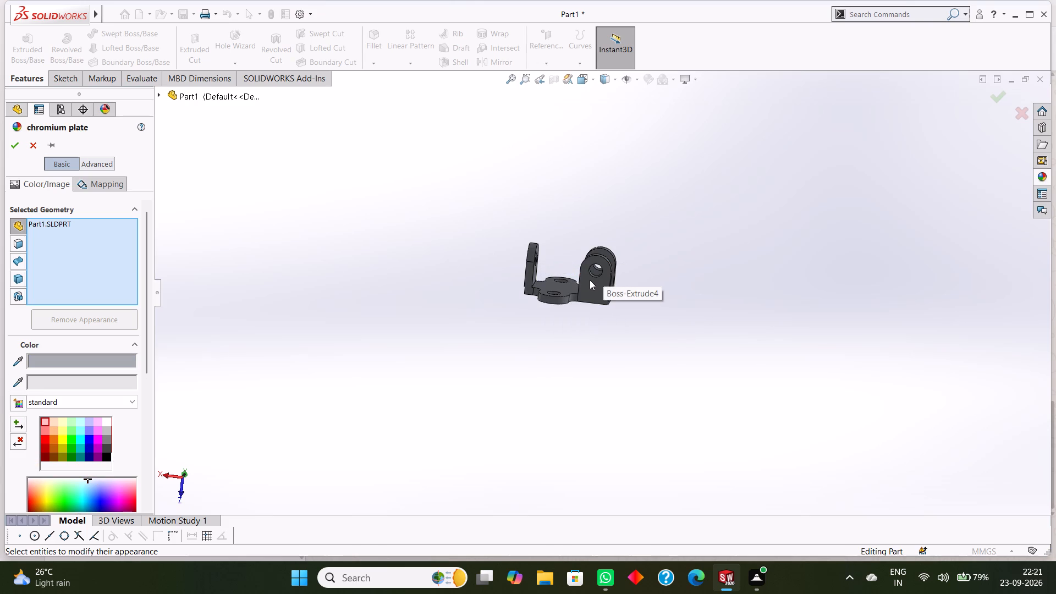
{"action": "scroll", "coordinate": [560, 293], "scroll_direction": "down", "scroll_amount": 10}
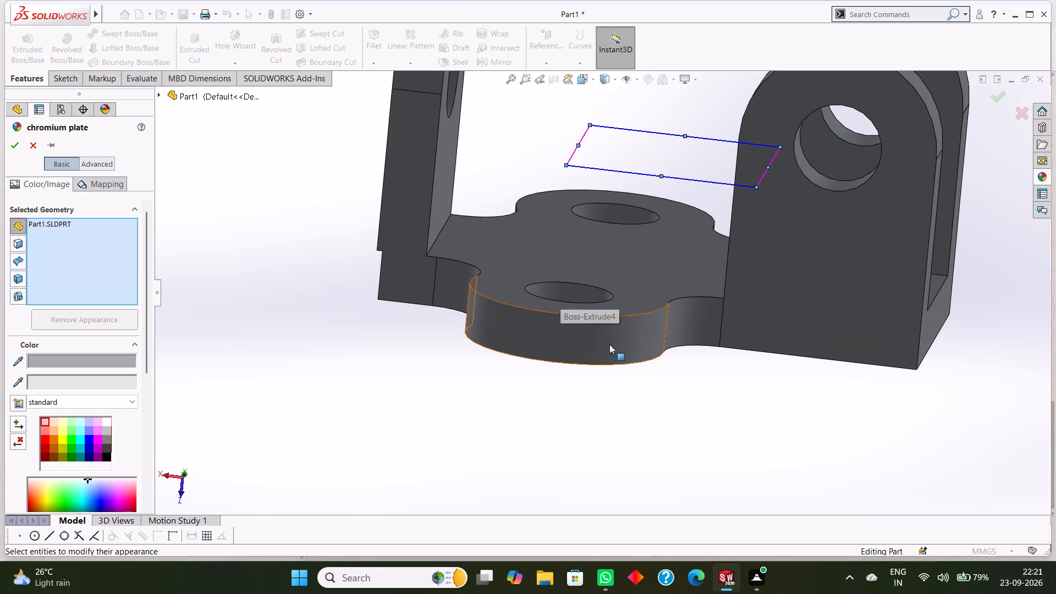
{"action": "scroll", "coordinate": [626, 386], "scroll_direction": "up", "scroll_amount": 3}
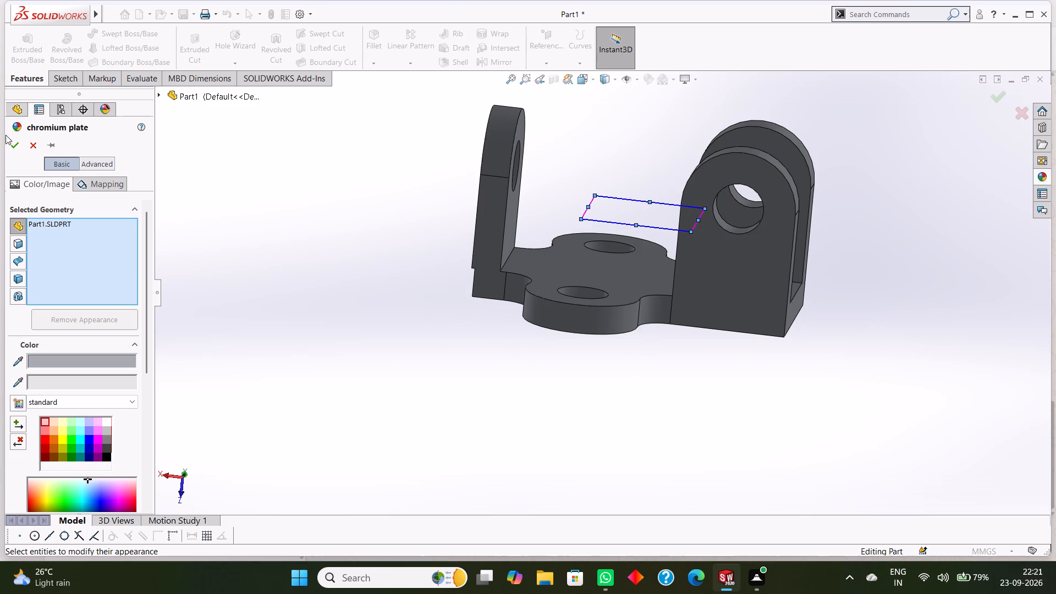
{"action": "left_click", "coordinate": [12, 145]}
{"action": "left_click", "coordinate": [467, 350]}
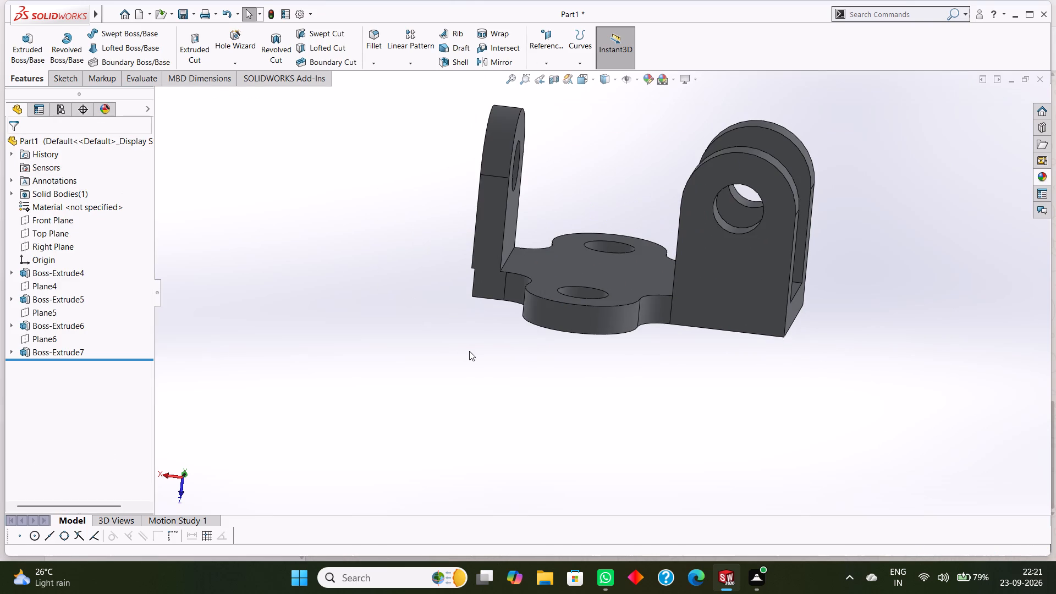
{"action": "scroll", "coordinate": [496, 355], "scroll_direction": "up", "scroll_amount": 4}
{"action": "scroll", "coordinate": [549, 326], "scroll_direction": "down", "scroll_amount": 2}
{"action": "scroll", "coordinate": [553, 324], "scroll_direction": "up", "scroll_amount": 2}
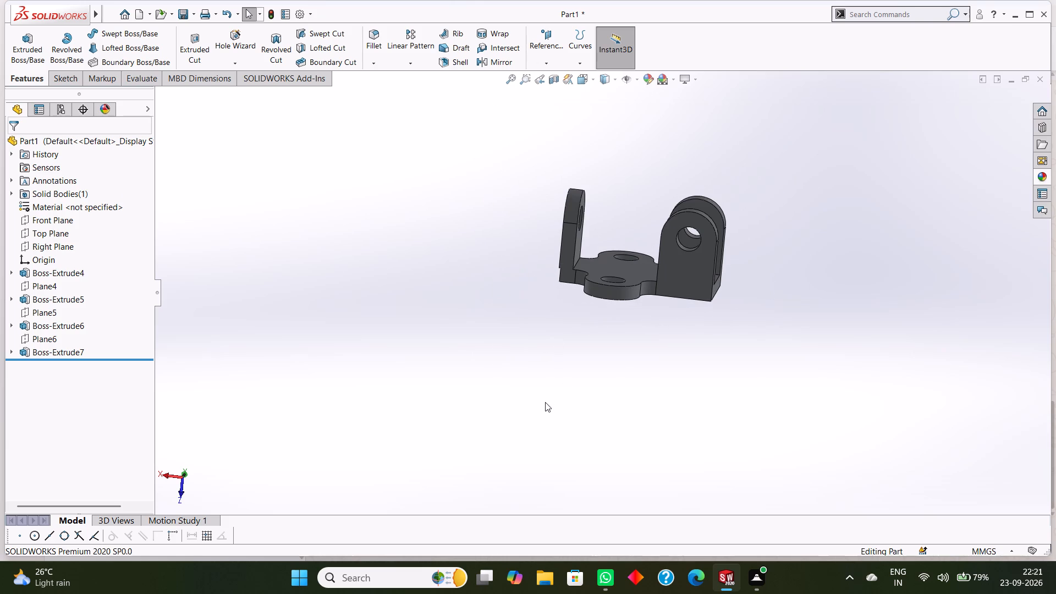
Save the part in the tryfuji folder as a SOLIDWORKS part named double-ear bracket.
{"action": "key", "text": "ctrl+s"}
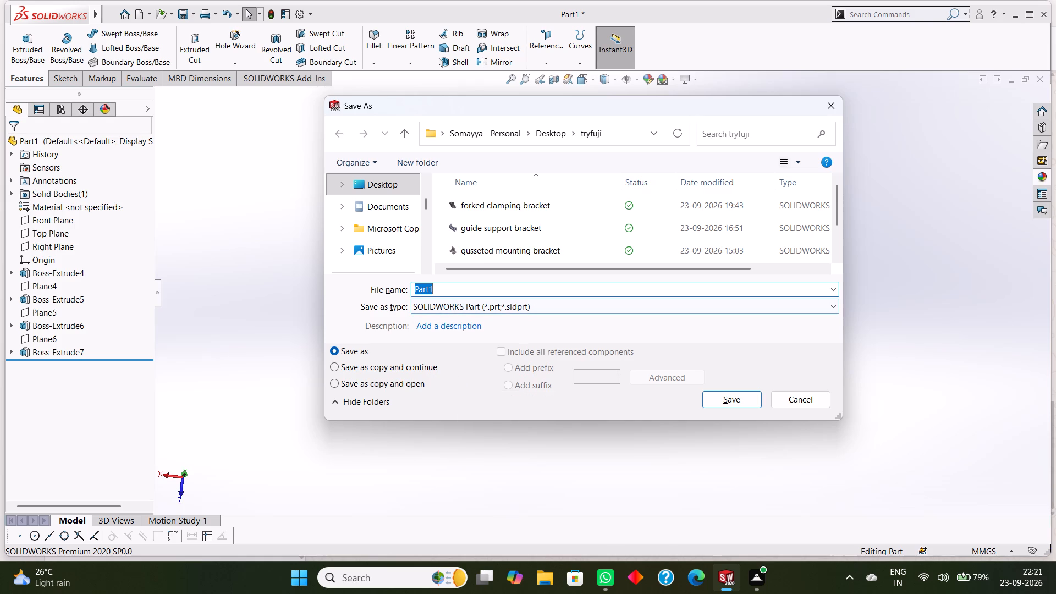
{"action": "key", "text": "BackSpace"}
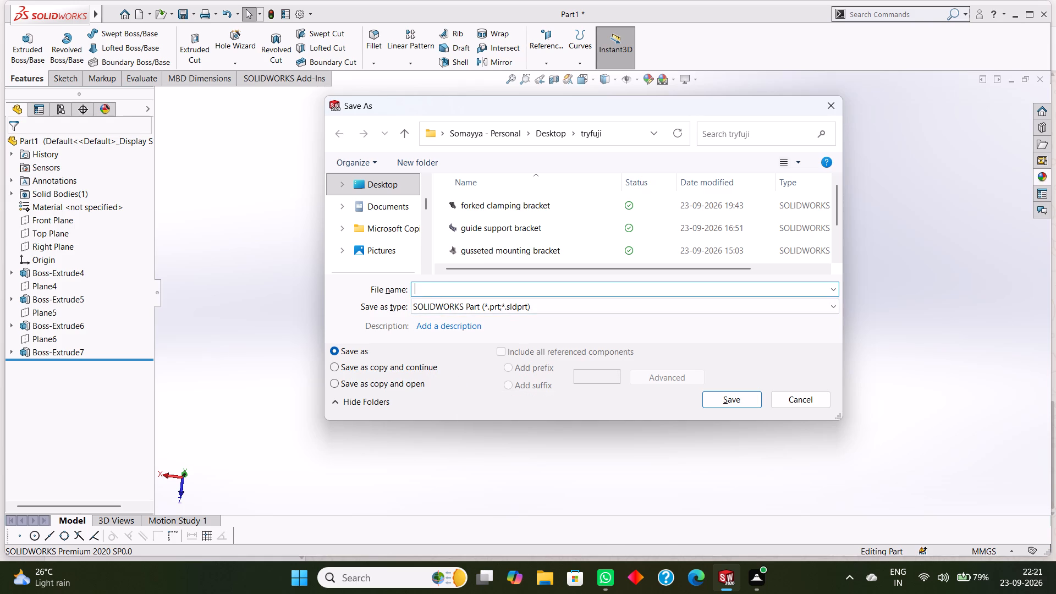
{"action": "key", "text": "d"}
{"action": "type", "text": "ouble-"}
{"action": "key", "text": "BackSpace"}
{"action": "key", "text": "BackSpace"}
{"action": "key", "text": "BackSpace"}
{"action": "key", "text": "BackSpace"}
{"action": "key", "text": "BackSpace"}
{"action": "key", "text": "BackSpace"}
{"action": "key", "text": "BackSpace"}
{"action": "key", "text": "BackSpace"}
{"action": "key", "text": "BackSpace"}
{"action": "key", "text": "BackSpace"}
{"action": "key", "text": "BackSpace"}
{"action": "key", "text": "BackSpace"}
{"action": "key", "text": "BackSpace"}
{"action": "key", "text": "BackSpace"}
{"action": "key", "text": "BackSpace"}
{"action": "type", "text": "double-ear"}
{"action": "key", "text": "space"}
{"action": "type", "text": "bracket"}
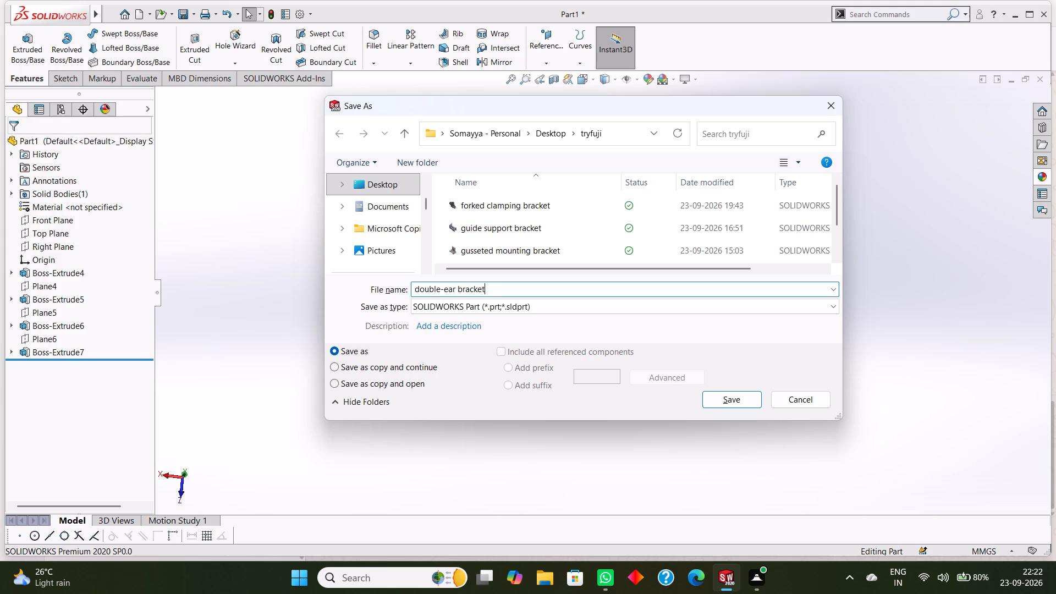
{"action": "key", "text": "Return"}
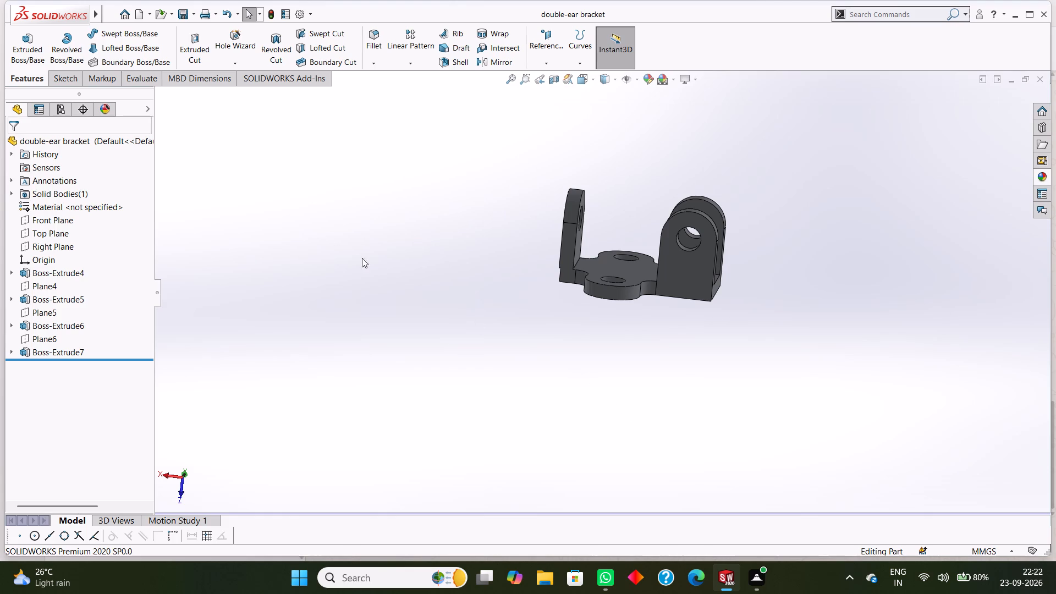
Save a PDF version of the part in the tryfuji folder, keeping the name double-ear bracket.
{"action": "left_click", "coordinate": [195, 15]}
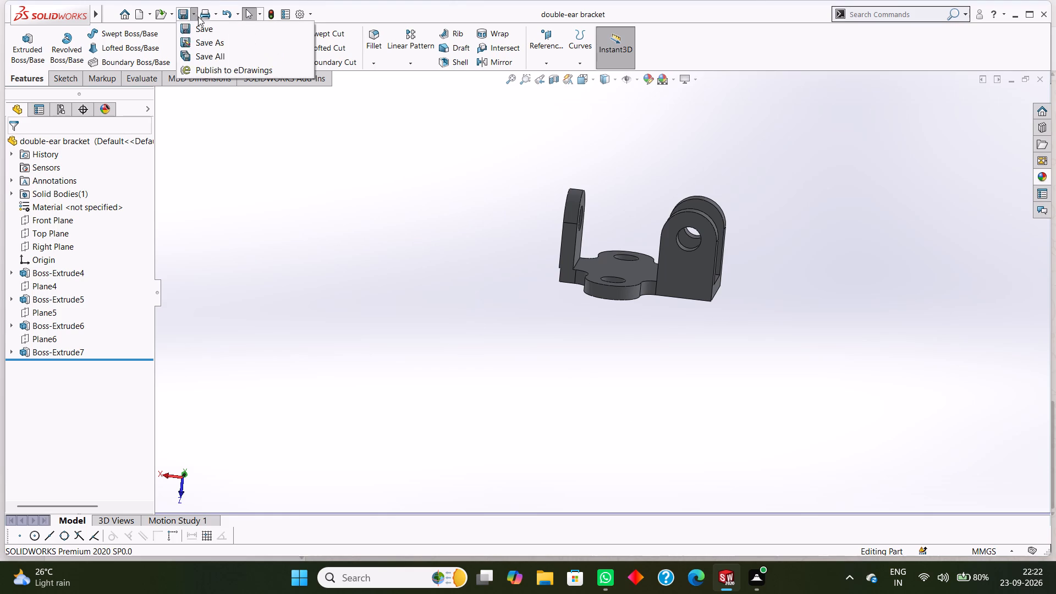
{"action": "left_click", "coordinate": [204, 43]}
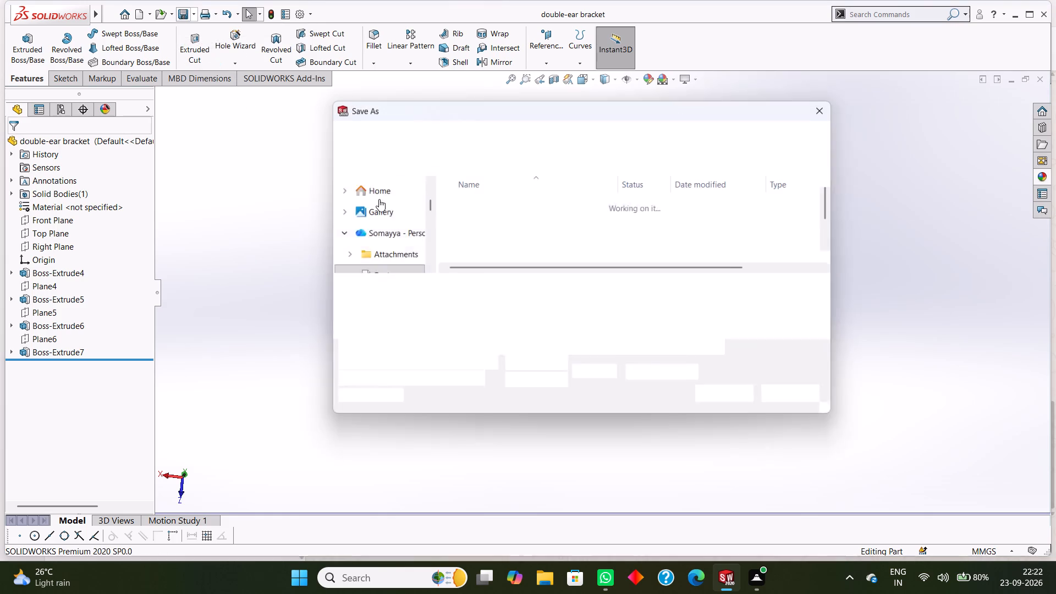
{"action": "left_click", "coordinate": [533, 311]}
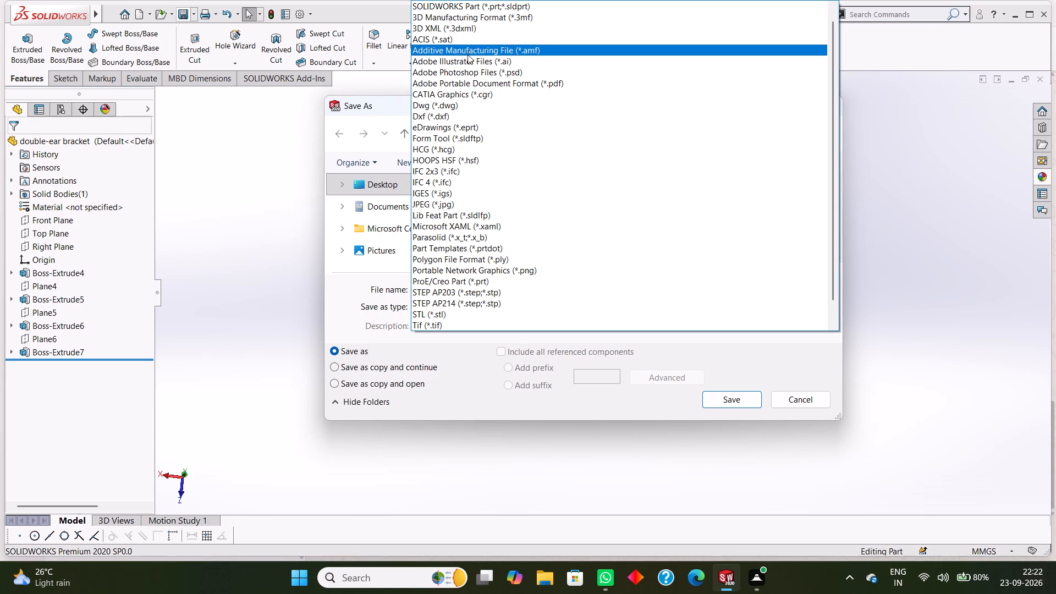
{"action": "left_click", "coordinate": [482, 82]}
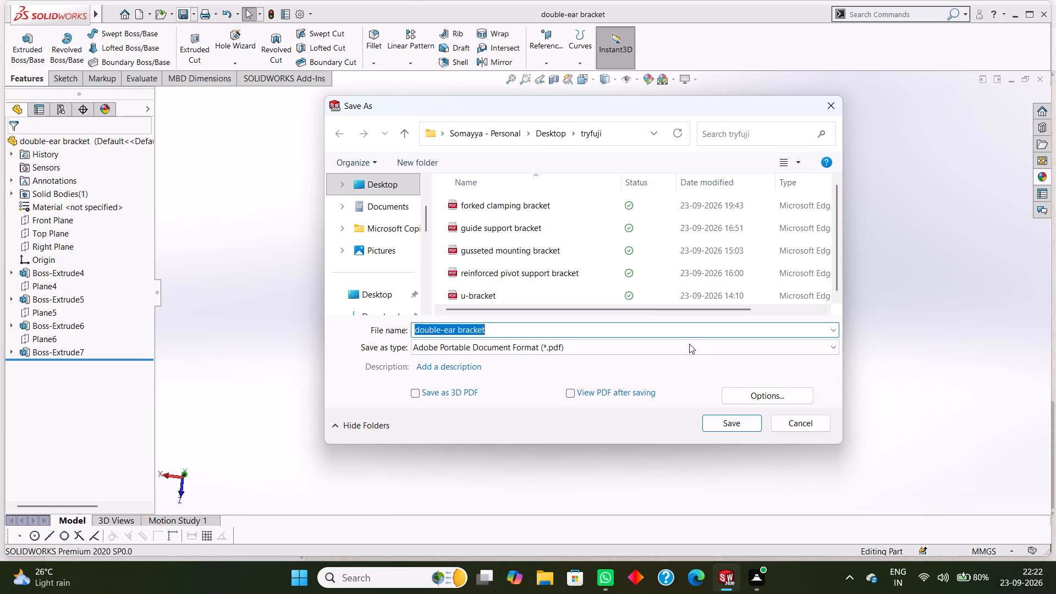
{"action": "left_click", "coordinate": [560, 328]}
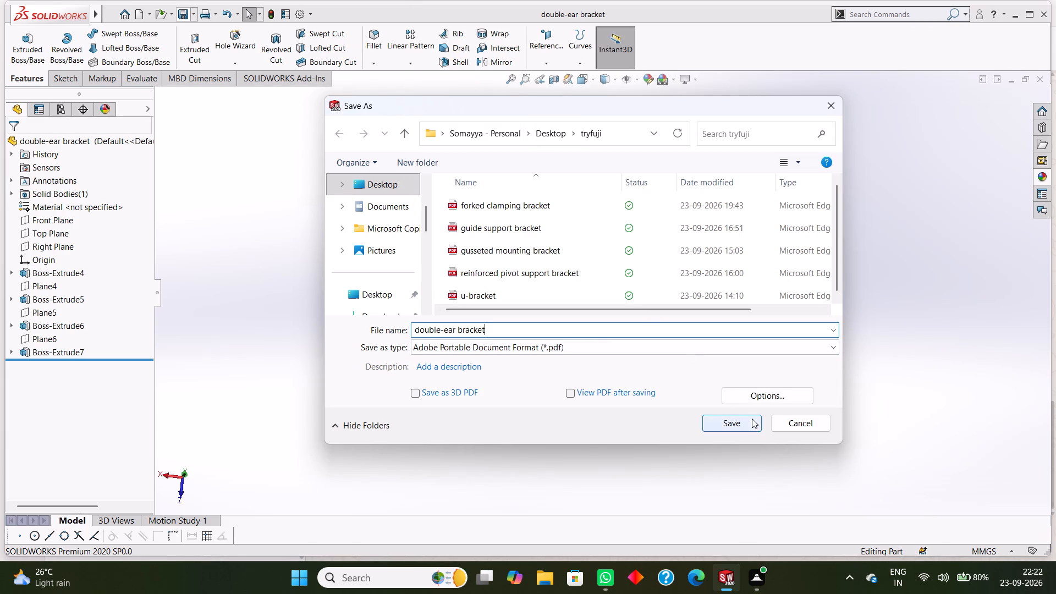
{"action": "left_click", "coordinate": [751, 420]}
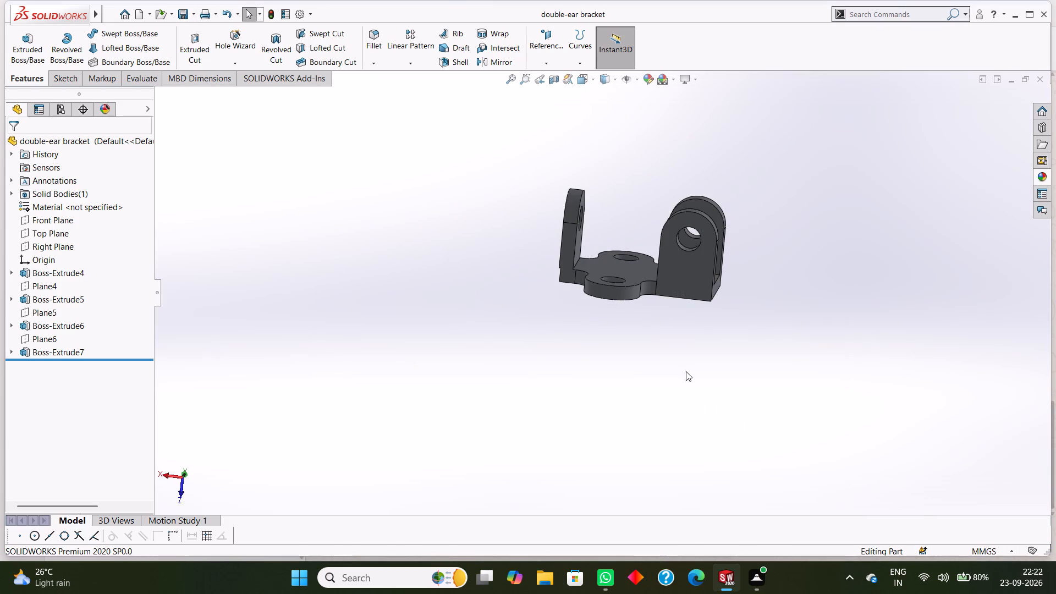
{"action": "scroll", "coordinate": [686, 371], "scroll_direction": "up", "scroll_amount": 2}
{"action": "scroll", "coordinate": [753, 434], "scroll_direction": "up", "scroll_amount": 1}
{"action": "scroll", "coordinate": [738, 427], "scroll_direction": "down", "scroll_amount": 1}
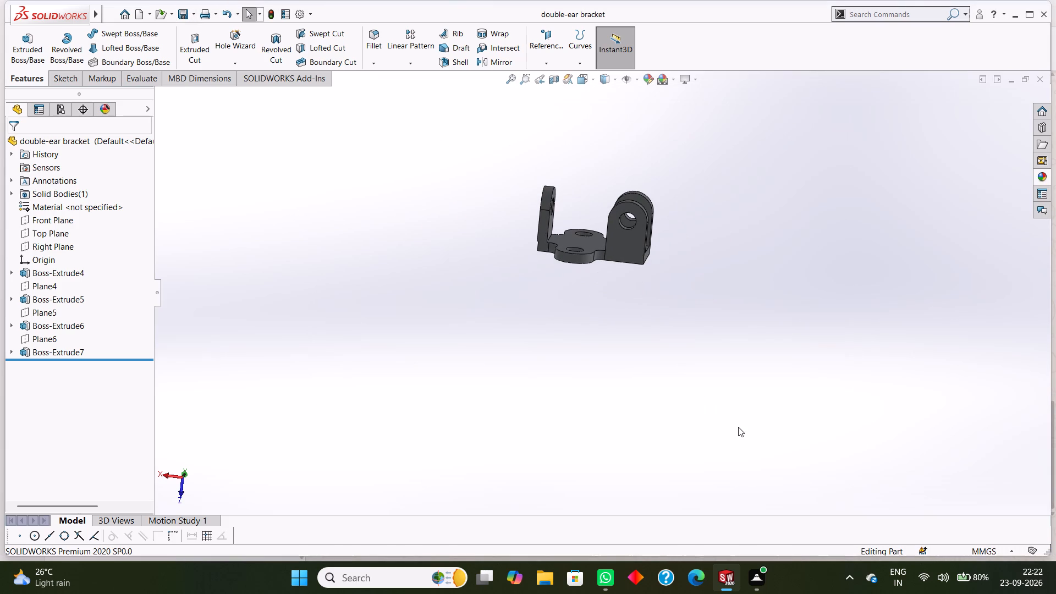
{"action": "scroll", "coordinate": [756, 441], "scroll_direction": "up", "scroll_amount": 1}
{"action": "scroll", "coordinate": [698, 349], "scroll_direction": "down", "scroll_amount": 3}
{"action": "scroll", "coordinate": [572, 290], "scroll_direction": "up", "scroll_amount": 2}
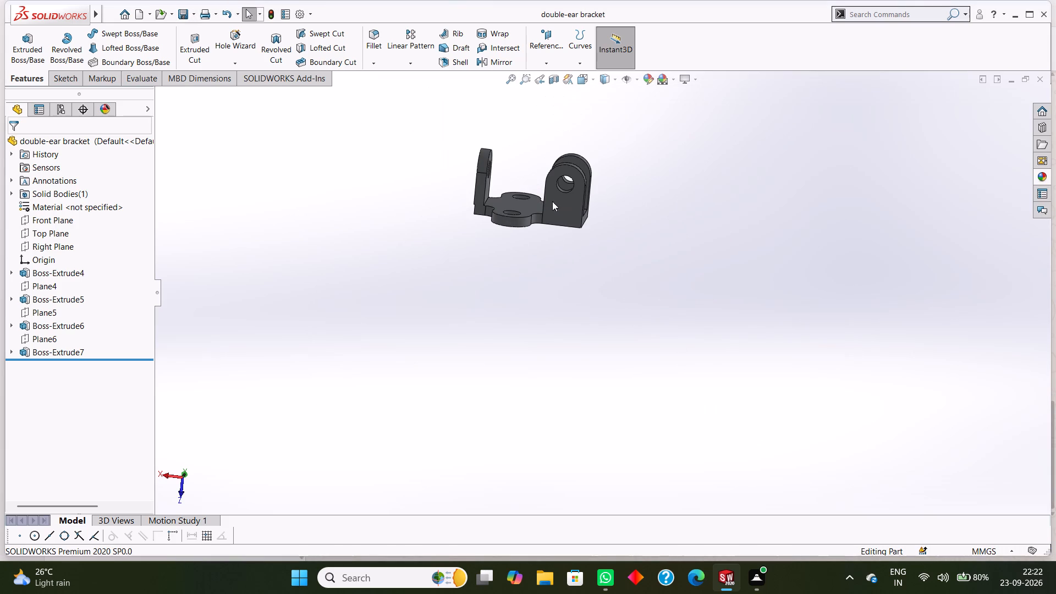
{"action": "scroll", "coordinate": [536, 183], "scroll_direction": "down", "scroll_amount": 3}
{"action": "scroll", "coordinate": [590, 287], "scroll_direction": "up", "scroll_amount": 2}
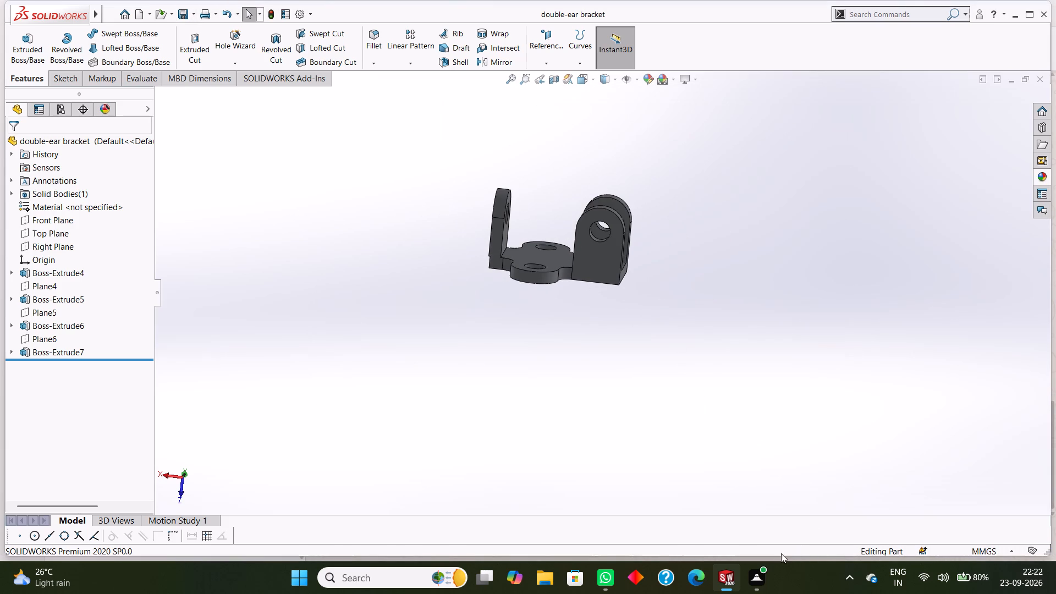